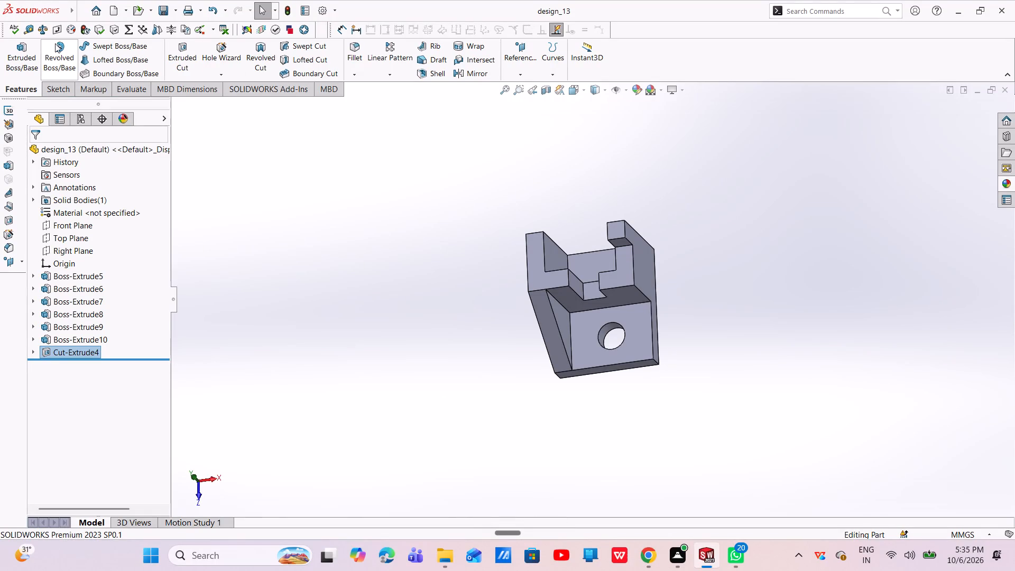
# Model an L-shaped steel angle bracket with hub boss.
# Create a new part document.
pyautogui.click(124, 10)
pyautogui.click(137, 26)
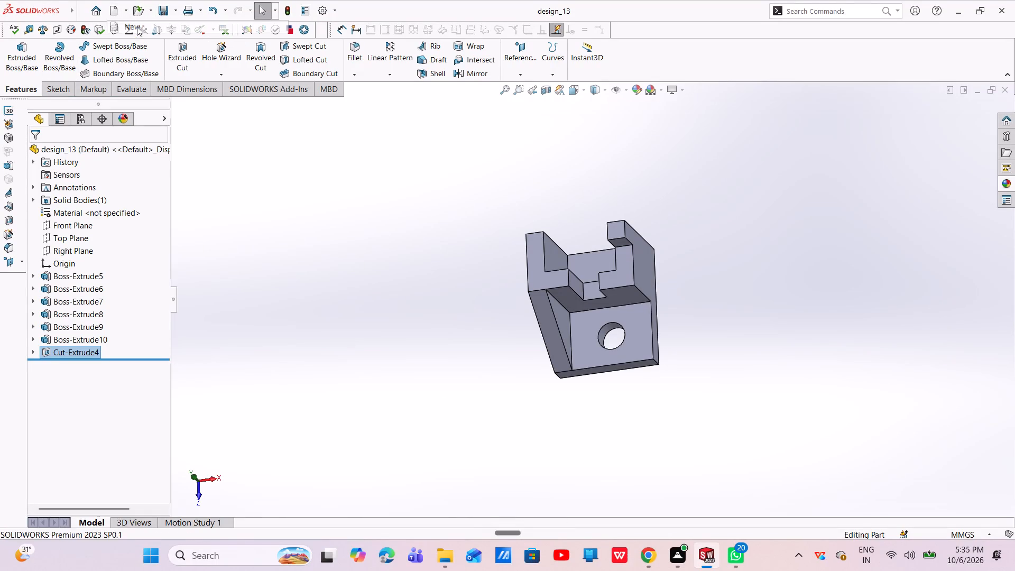
pyautogui.click(437, 417)
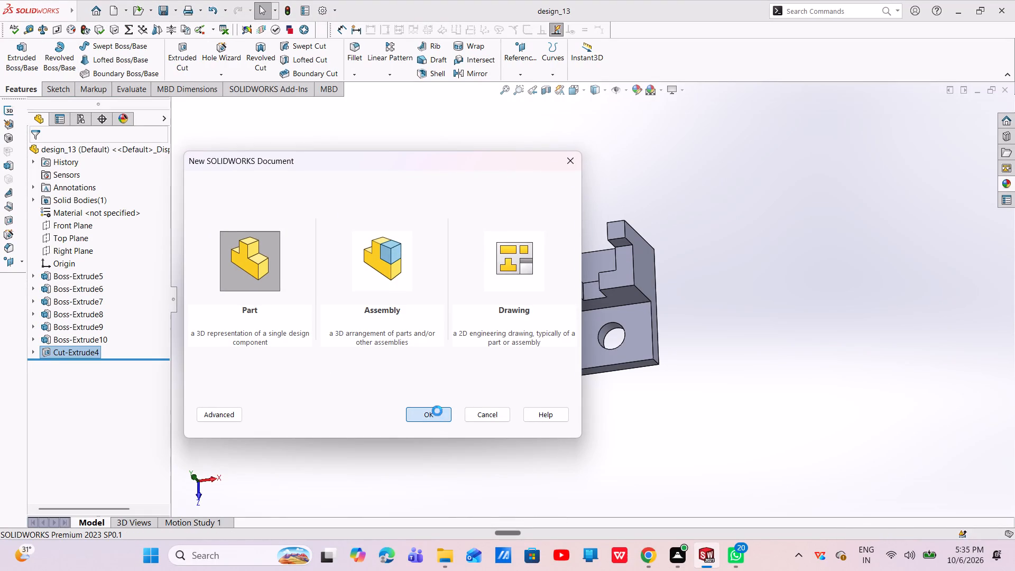
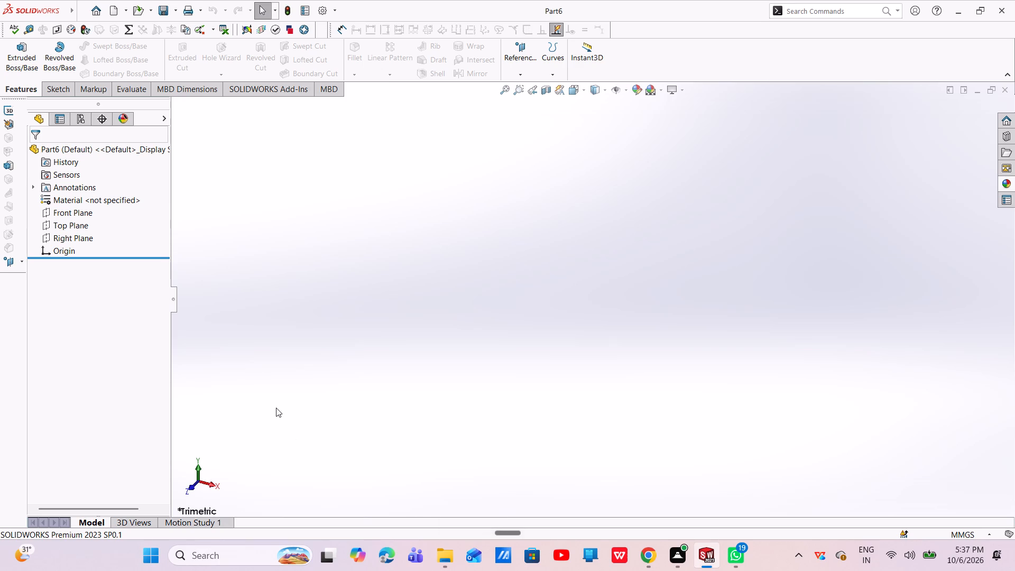
# Sketch a center rectangle about 159 mm wide by 110 mm high on the Top Plane, centred on the origin.
pyautogui.click(87, 227)
pyautogui.click(142, 216)
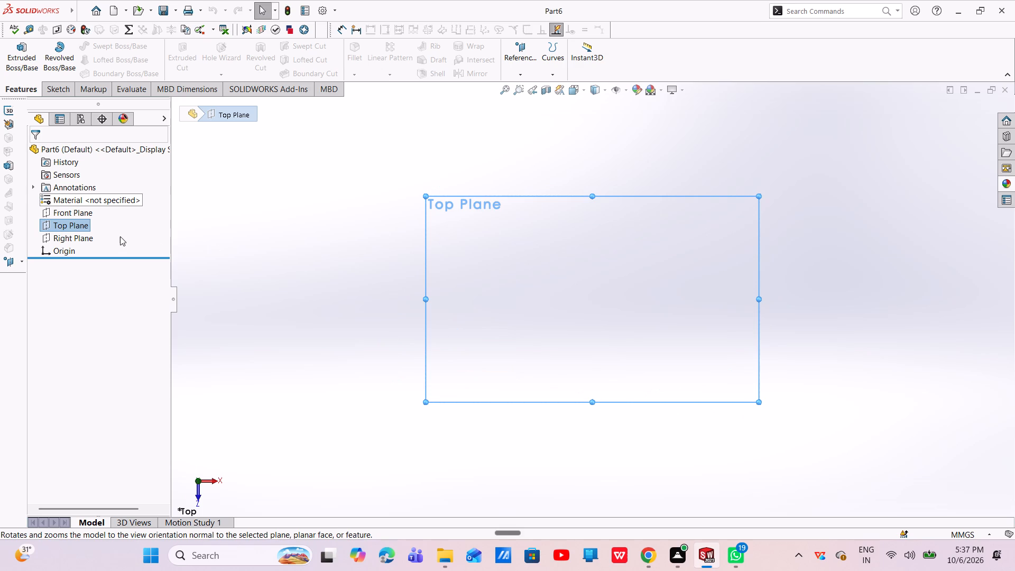
pyautogui.click(60, 94)
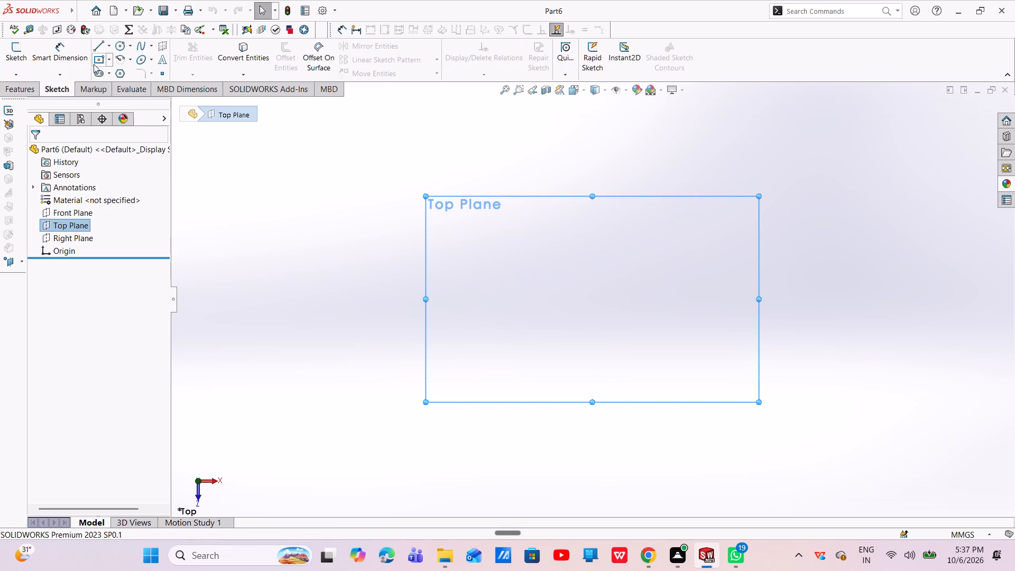
pyautogui.click(107, 59)
pyautogui.click(116, 88)
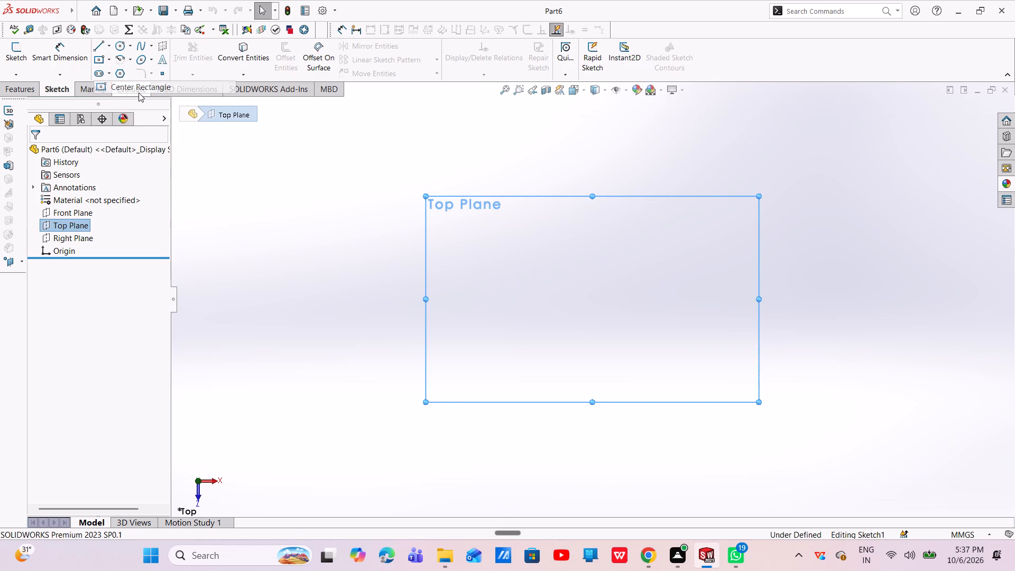
pyautogui.click(595, 299)
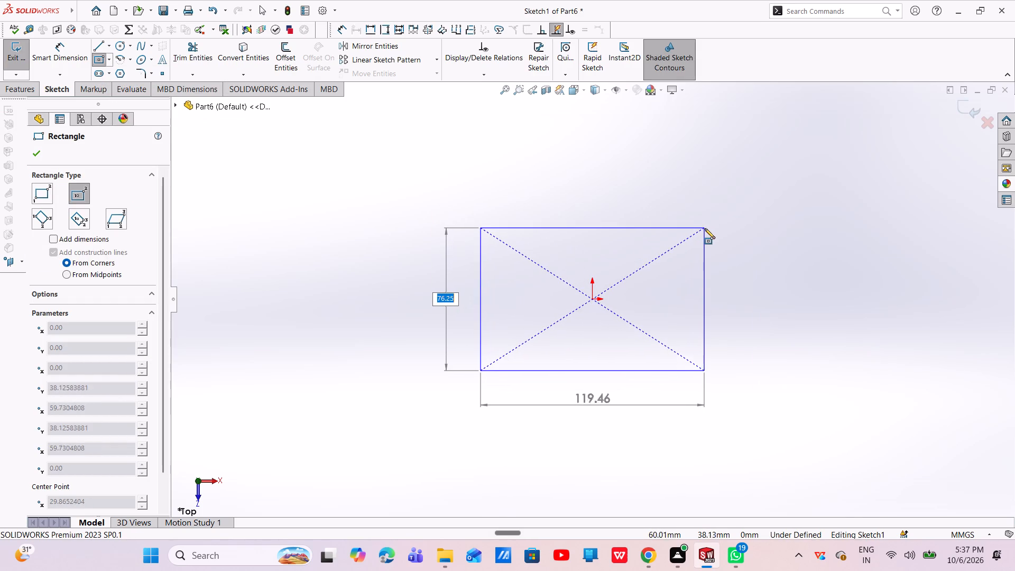
pyautogui.click(722, 197)
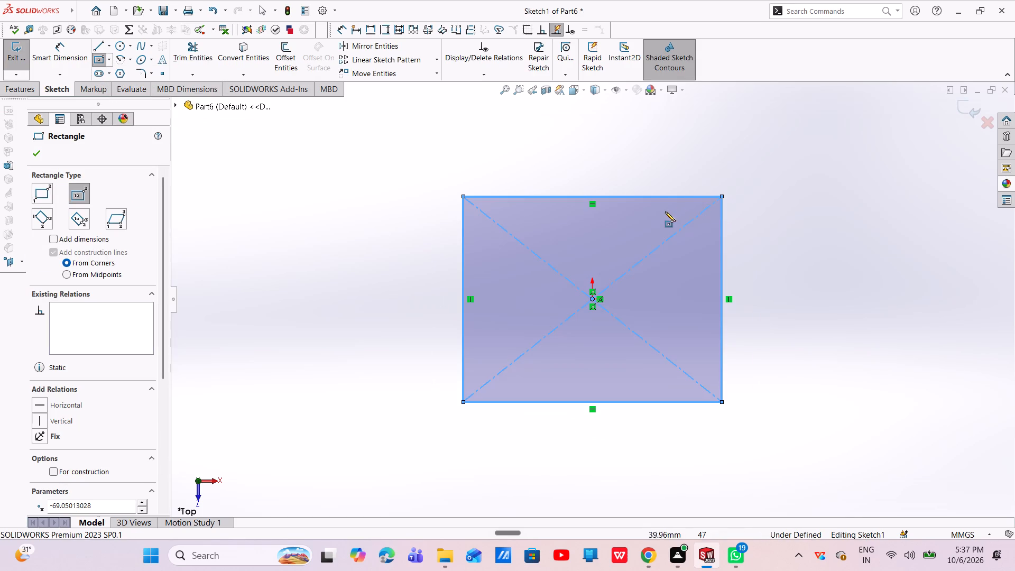
pyautogui.press('Escape')
# Dimension the rectangle to 126 mm along its vertical side and 78 mm along its horizontal side.
pyautogui.click(62, 54)
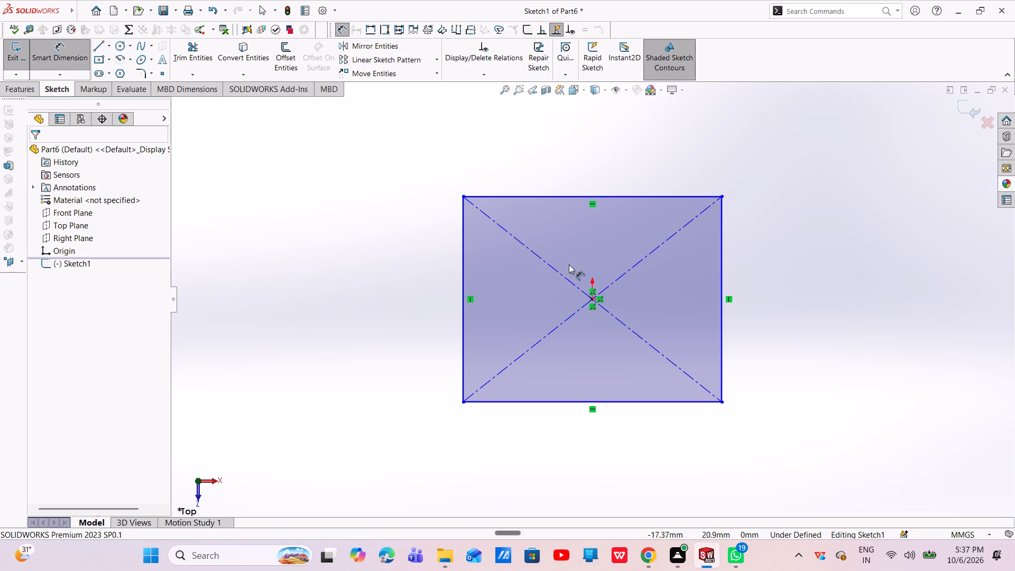
pyautogui.click(720, 347)
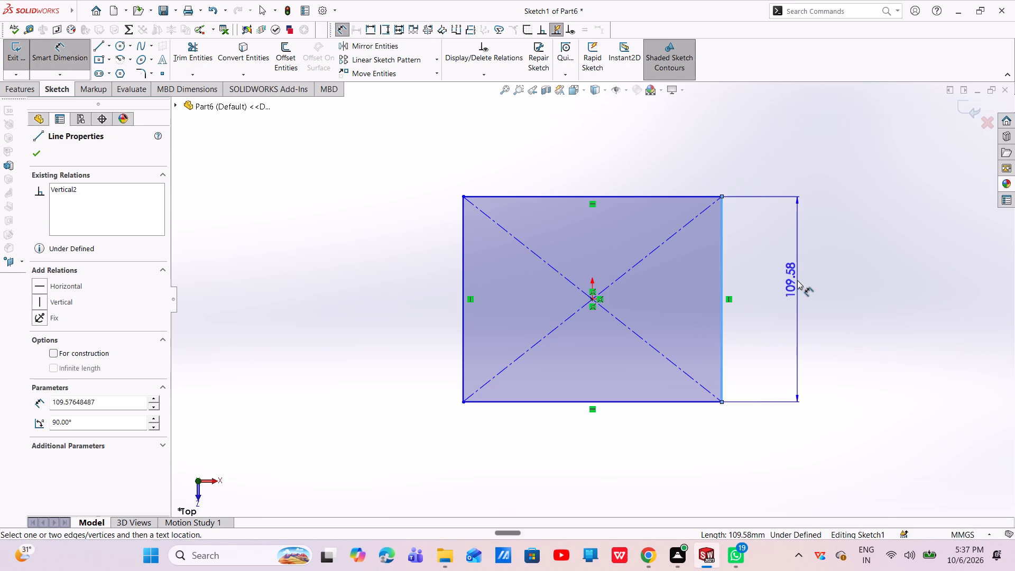
pyautogui.click(797, 283)
pyautogui.press('BackSpace')
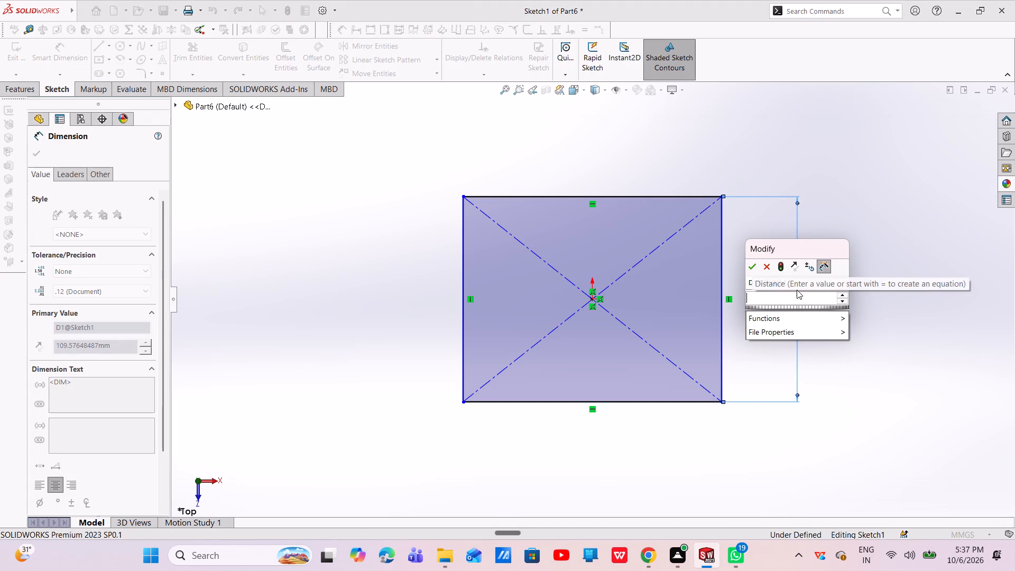
pyautogui.write('126')
pyautogui.press('Return')
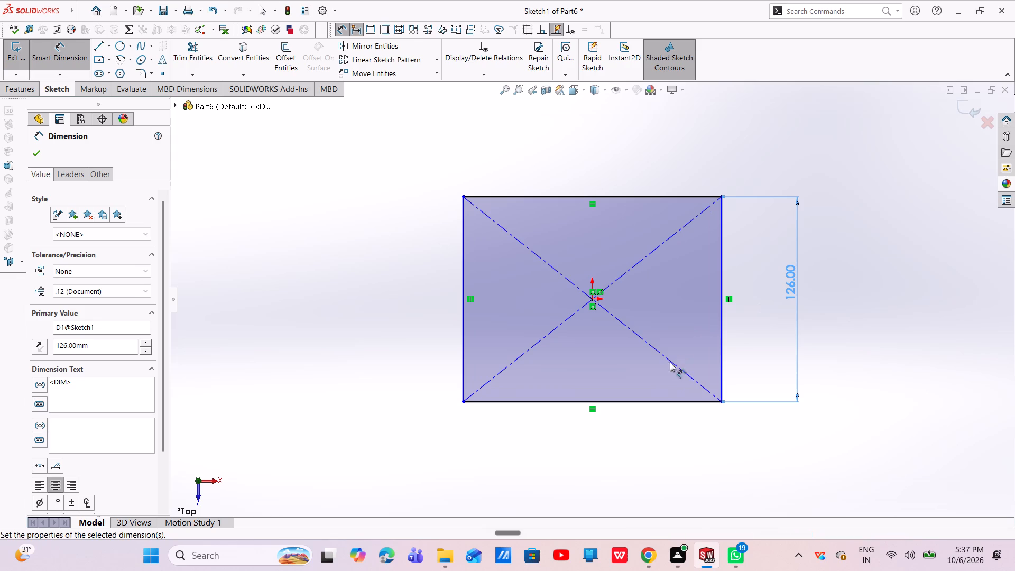
pyautogui.click(620, 404)
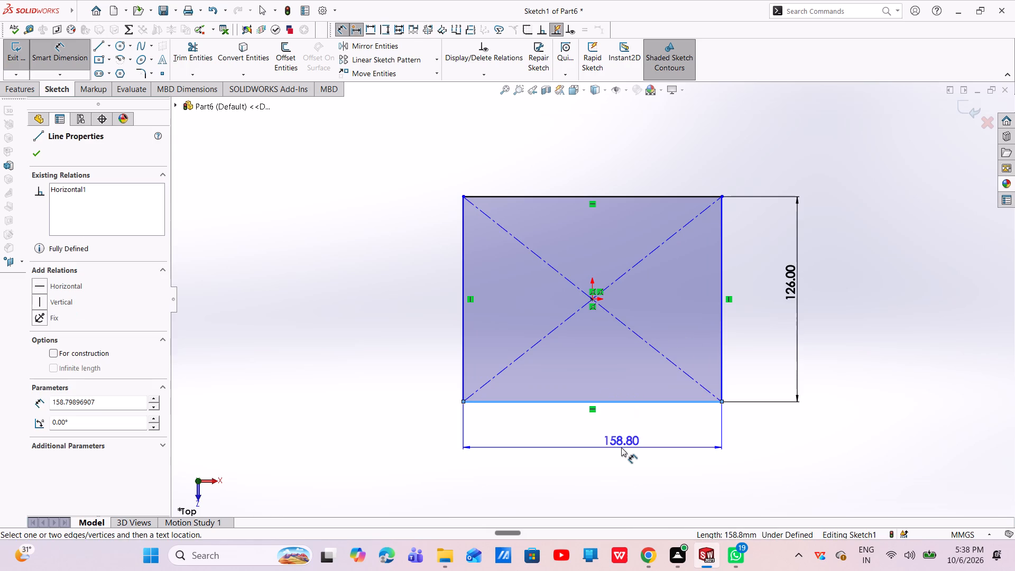
pyautogui.click(621, 447)
pyautogui.press('BackSpace')
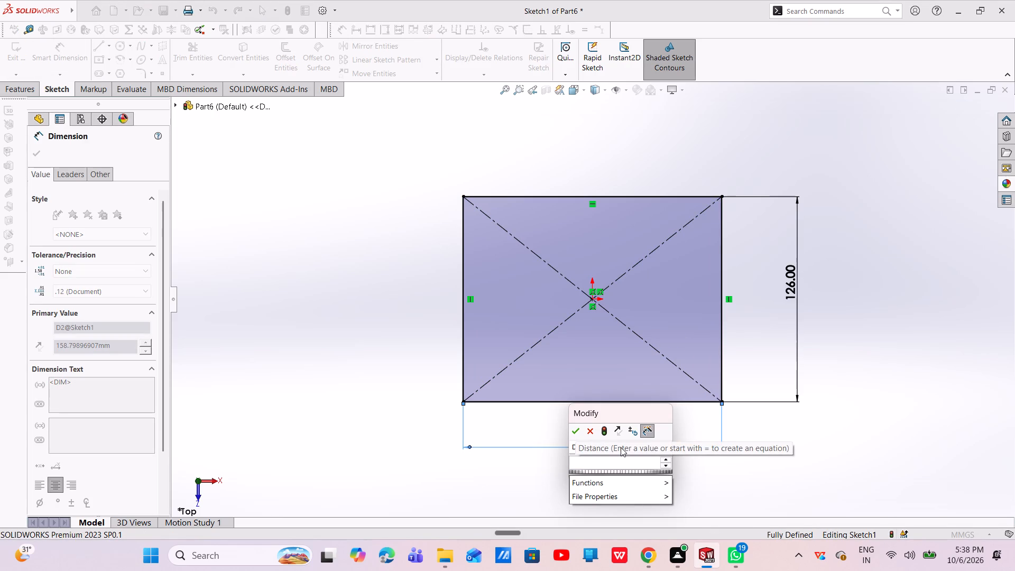
pyautogui.press('7')
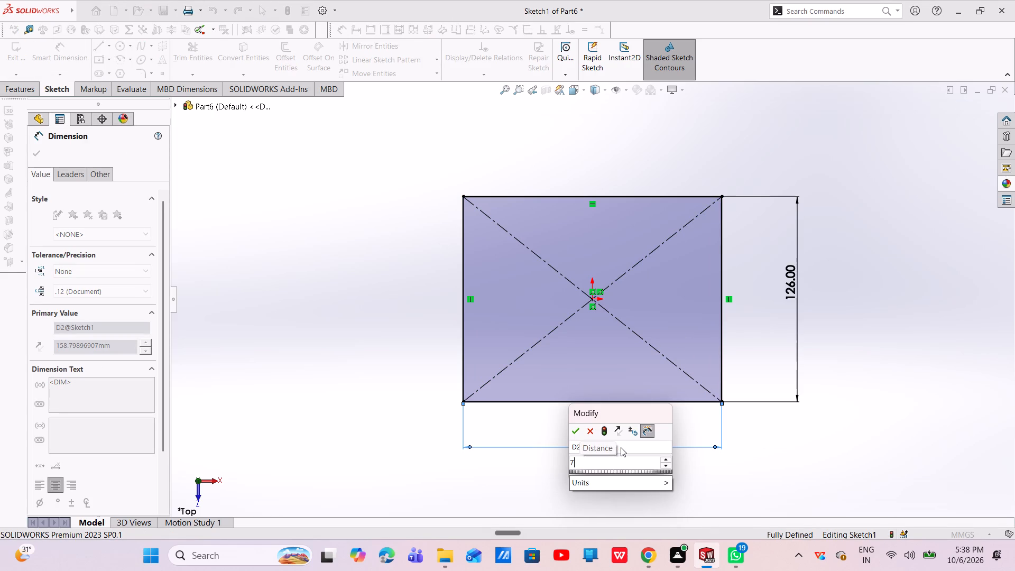
pyautogui.press('8')
pyautogui.press('Return')
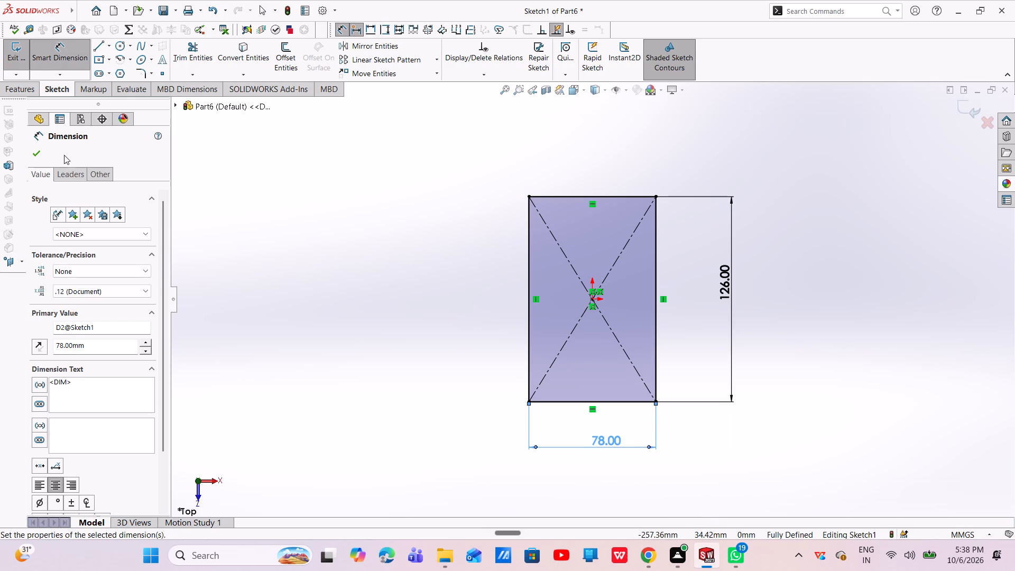
pyautogui.click(36, 149)
# Extrude the rectangle as a boss with a blind depth of 13 mm.
pyautogui.click(9, 88)
pyautogui.click(17, 56)
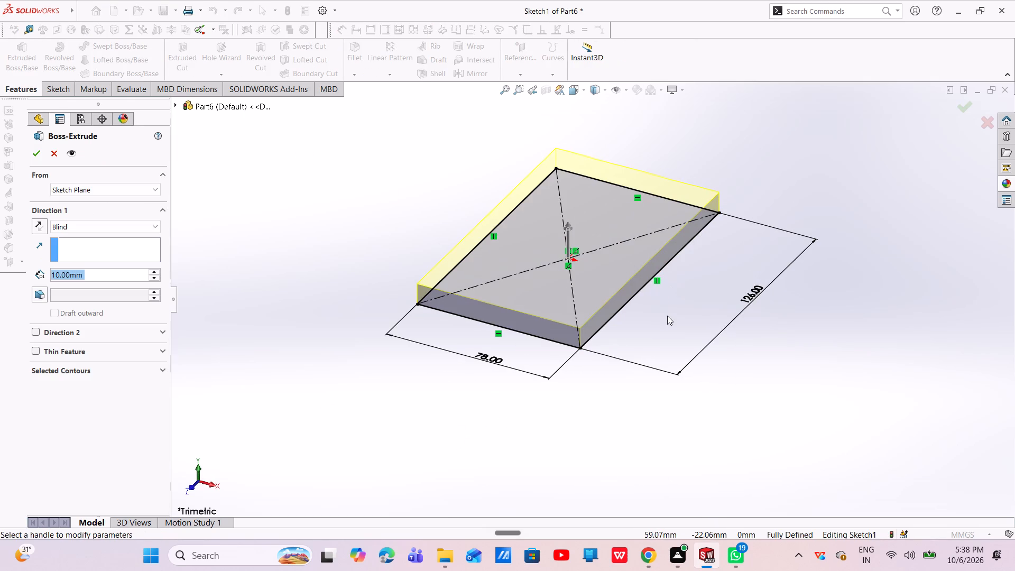
pyautogui.press('BackSpace')
pyautogui.write('13')
pyautogui.press('Return')
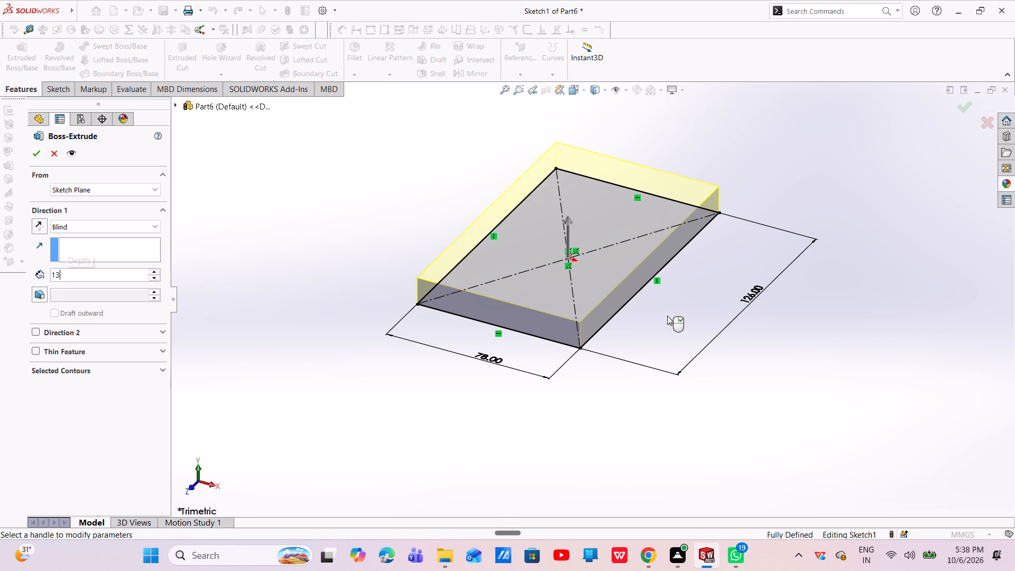
pyautogui.click(30, 159)
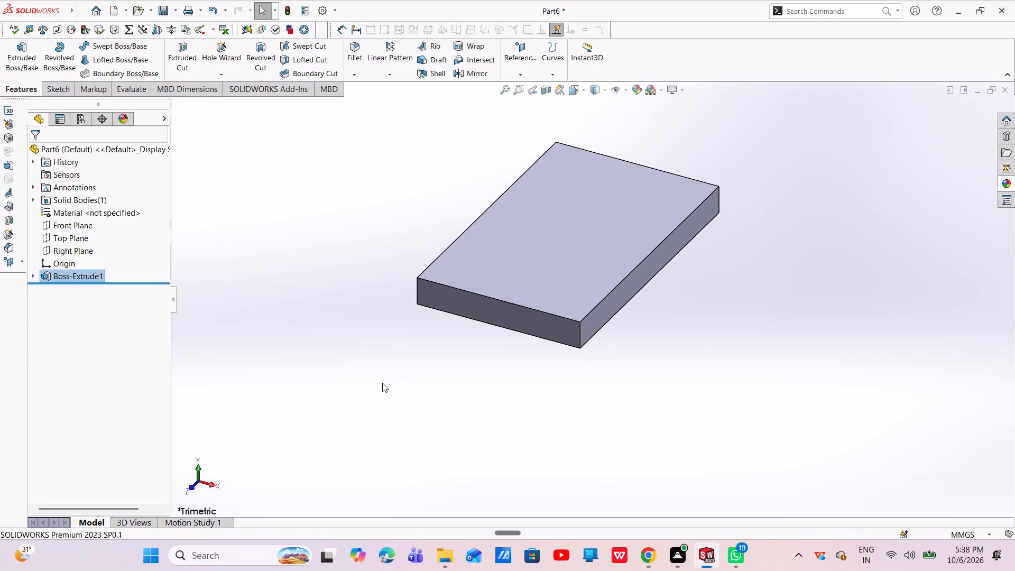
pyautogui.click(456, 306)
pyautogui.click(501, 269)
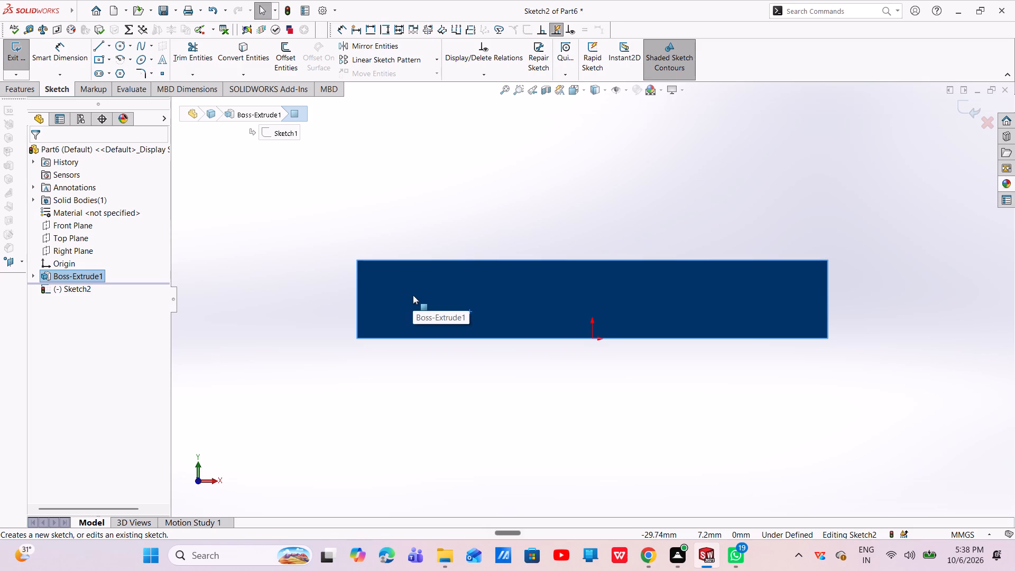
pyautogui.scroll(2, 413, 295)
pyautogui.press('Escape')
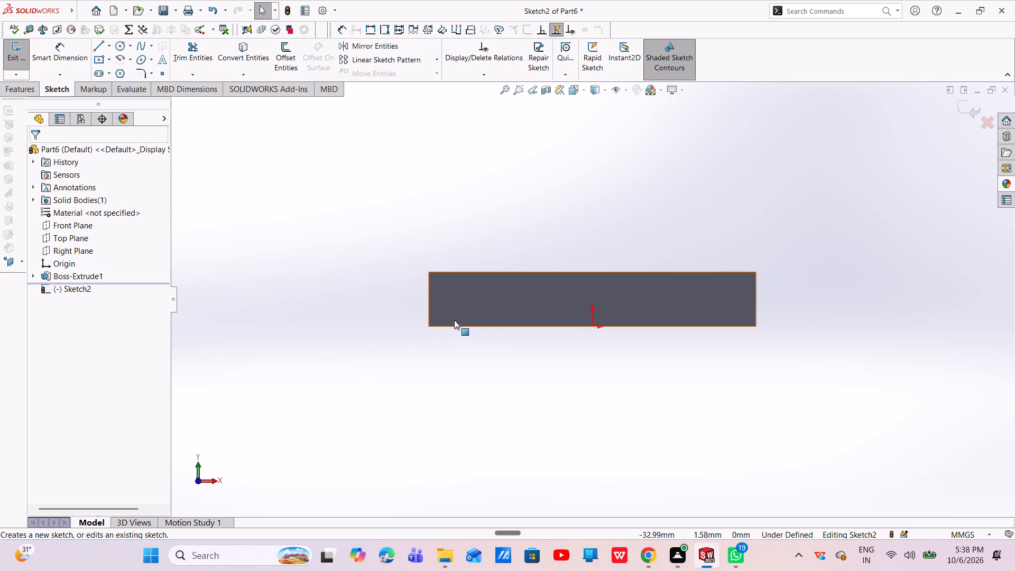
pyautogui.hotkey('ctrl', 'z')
# On the block's long side face, sketch three connected lines rising about 92 mm from one bottom corner, across, and down to the other bottom corner.
pyautogui.moveTo(463, 346); pyautogui.dragTo(495, 353, button='middle')
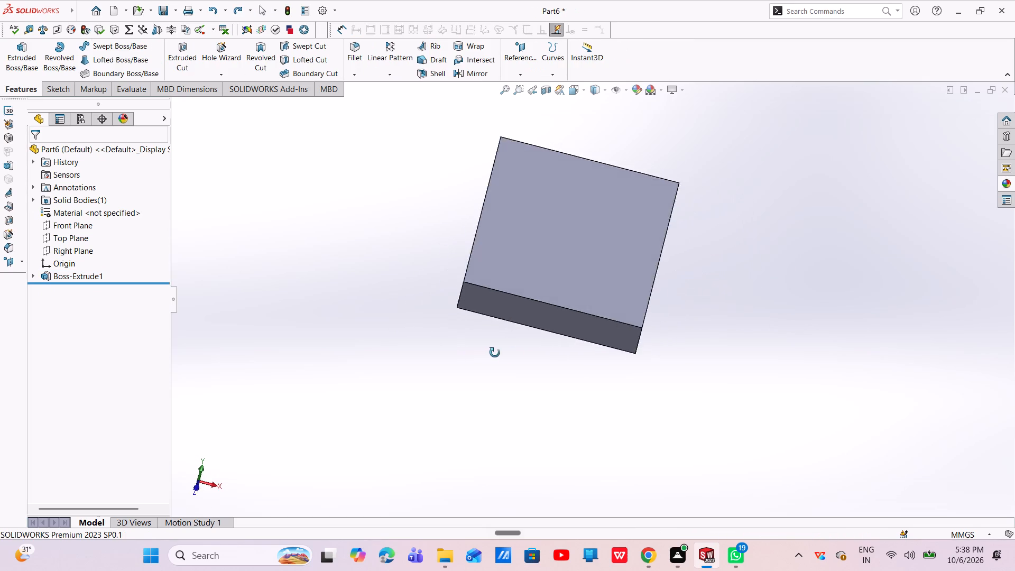
pyautogui.moveTo(495, 353); pyautogui.dragTo(557, 349, button='middle')
pyautogui.click(553, 235)
pyautogui.click(604, 200)
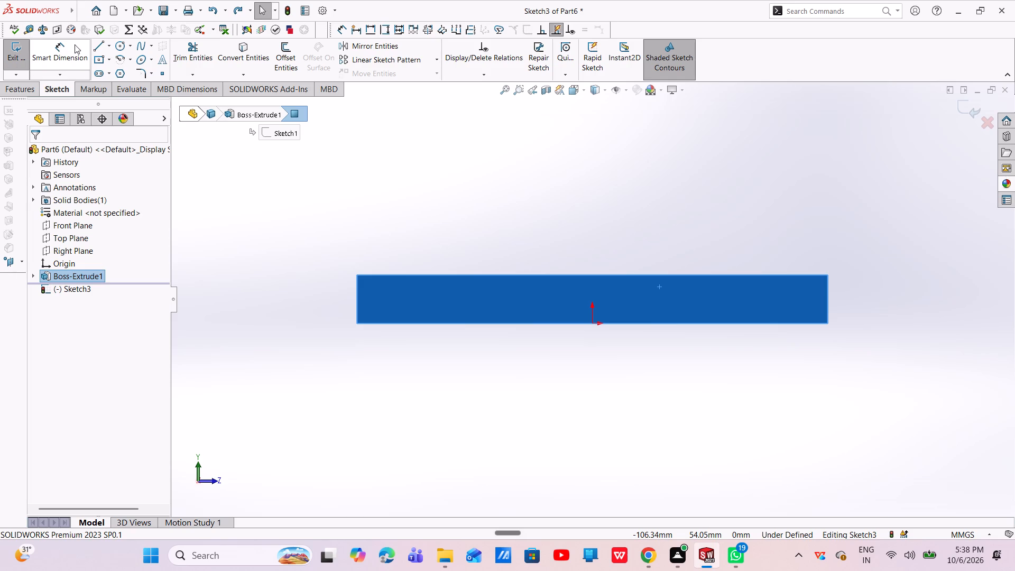
pyautogui.click(94, 49)
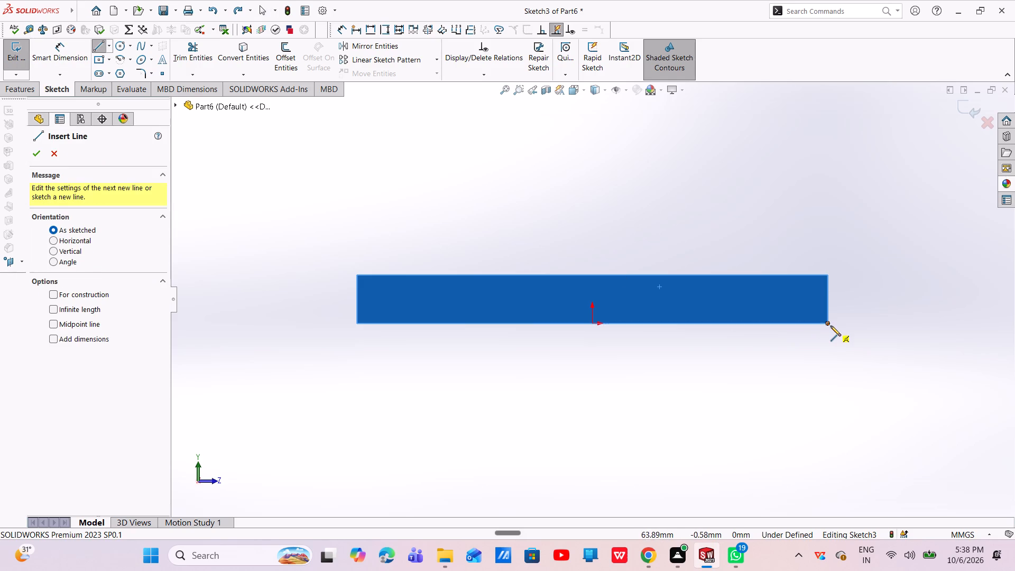
pyautogui.click(827, 324)
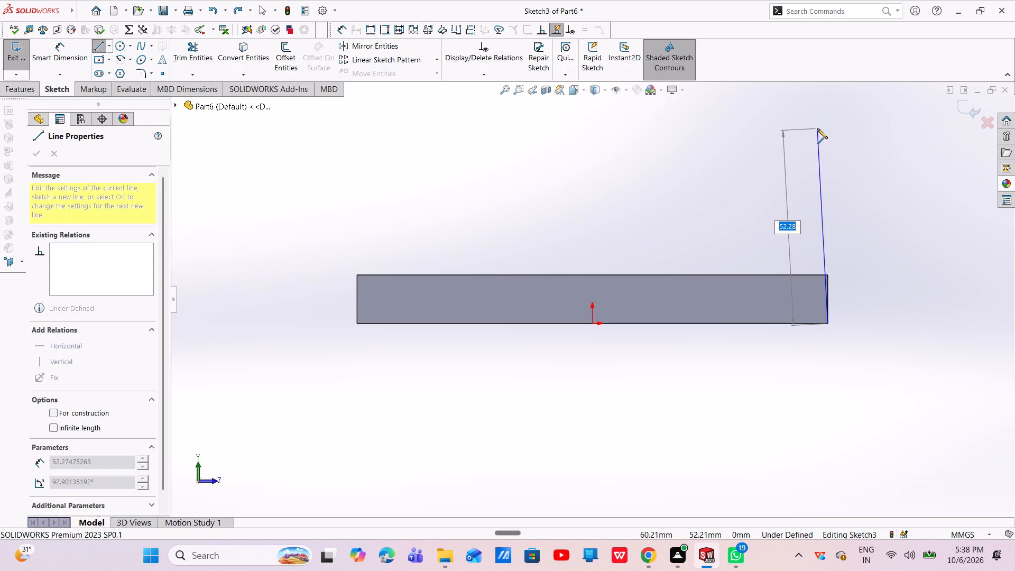
pyautogui.scroll(3, 818, 128)
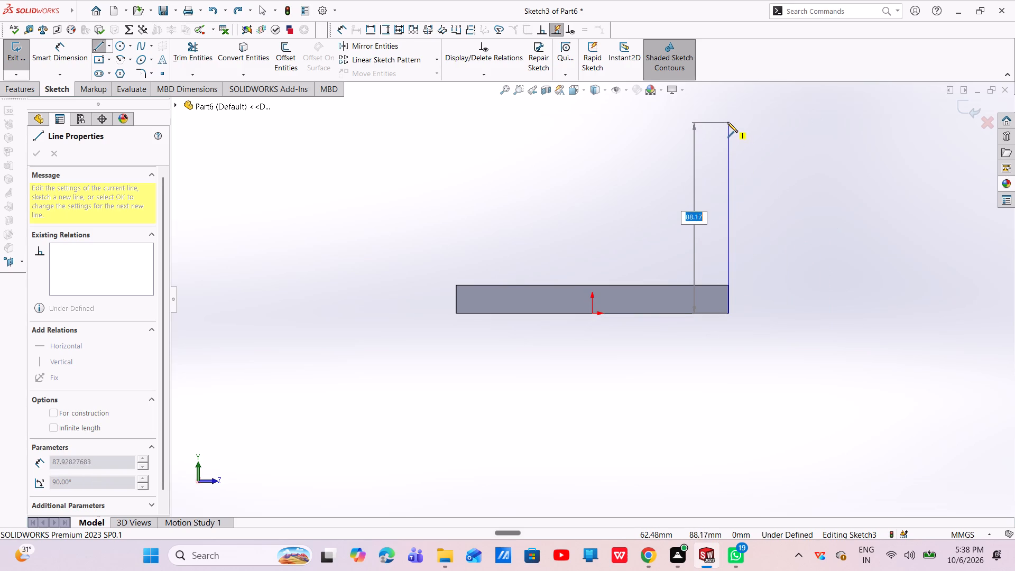
pyautogui.click(727, 115)
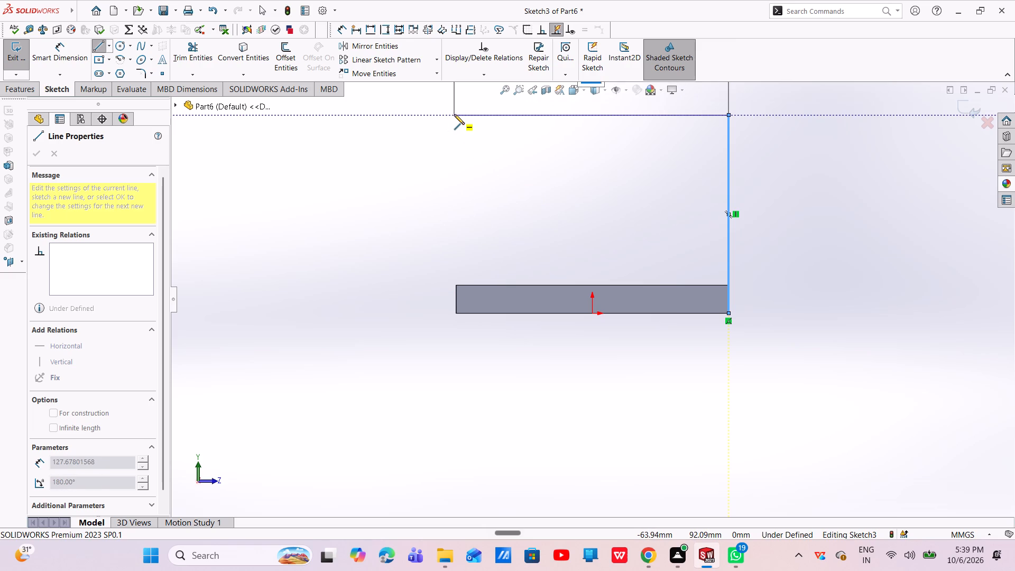
pyautogui.click(451, 114)
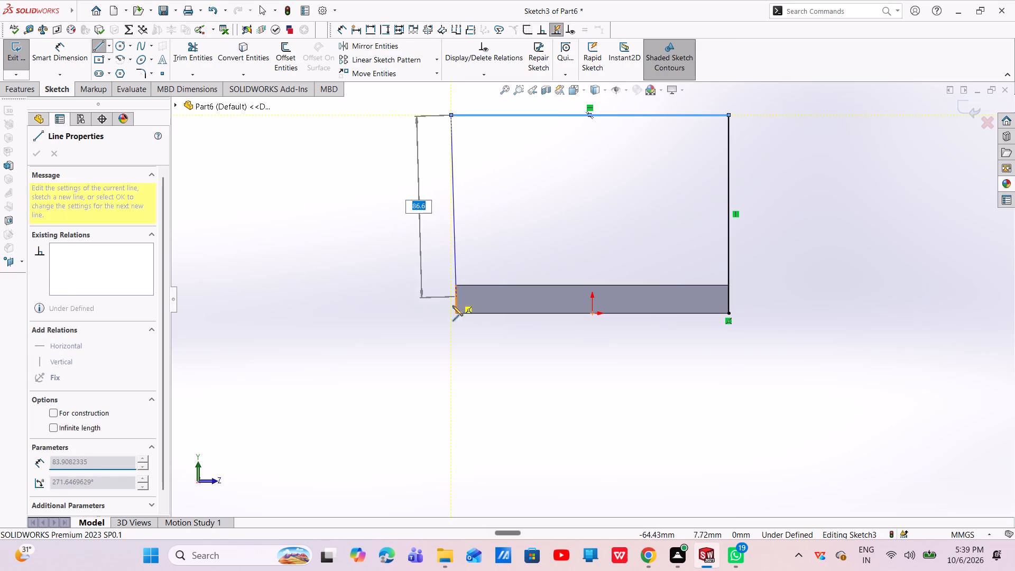
pyautogui.click(456, 312)
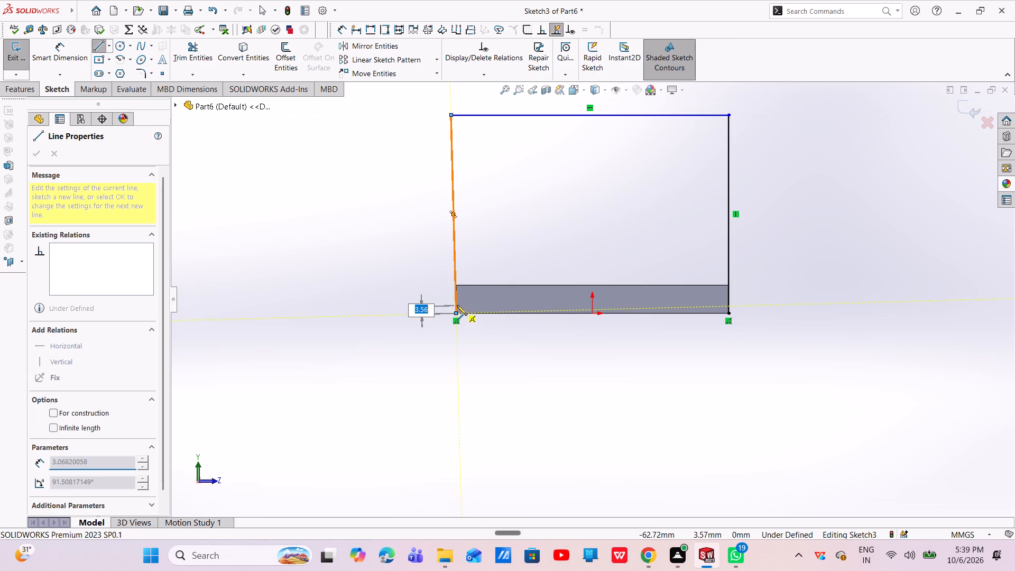
pyautogui.press('Escape')
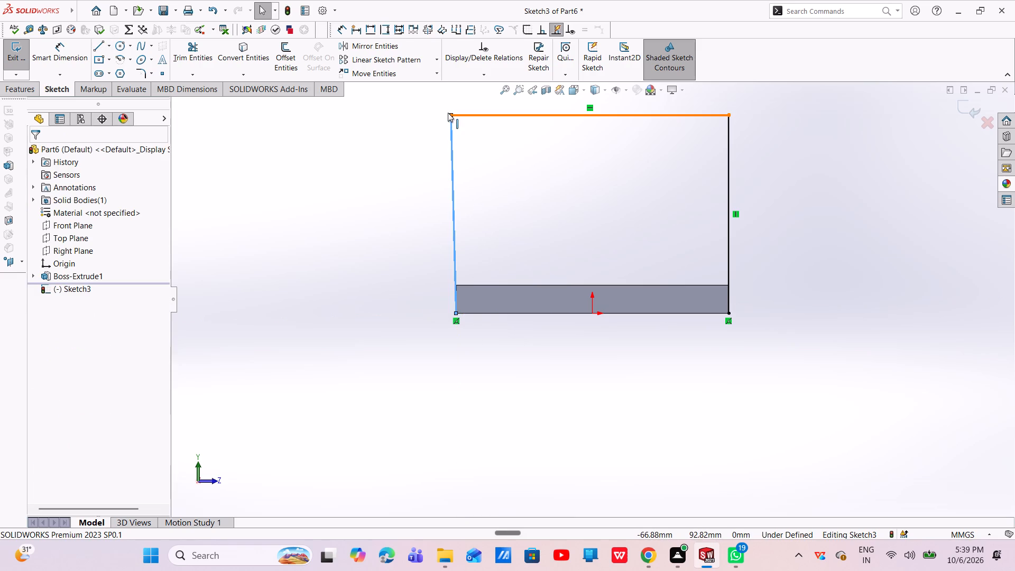
# Straighten the slanted side line by moving its upper endpoint above the block's corner and adding a vertical relation.
pyautogui.moveTo(449, 115); pyautogui.dragTo(456, 114)
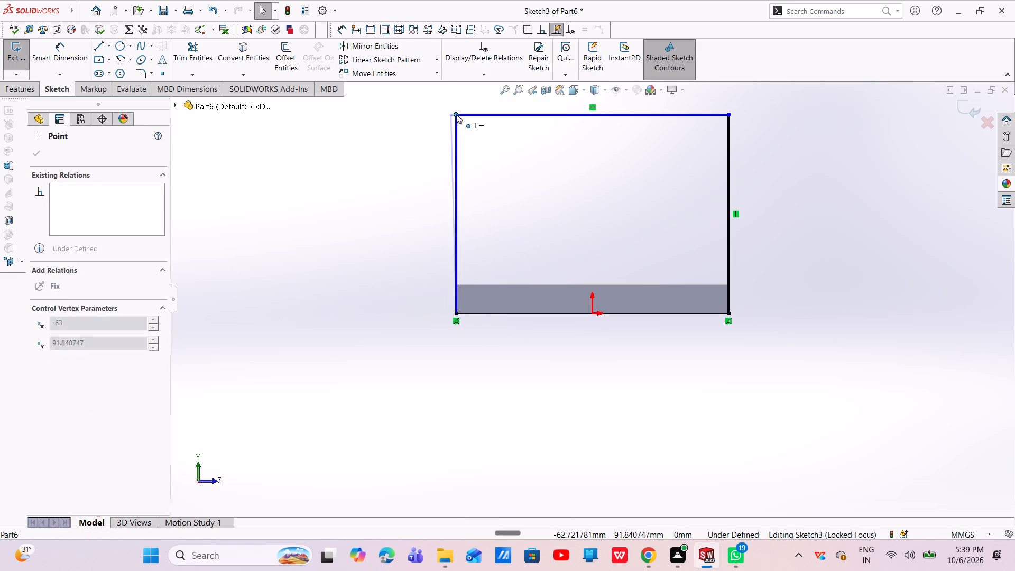
pyautogui.moveTo(456, 114); pyautogui.dragTo(455, 113)
pyautogui.press('Escape')
pyautogui.click(456, 148)
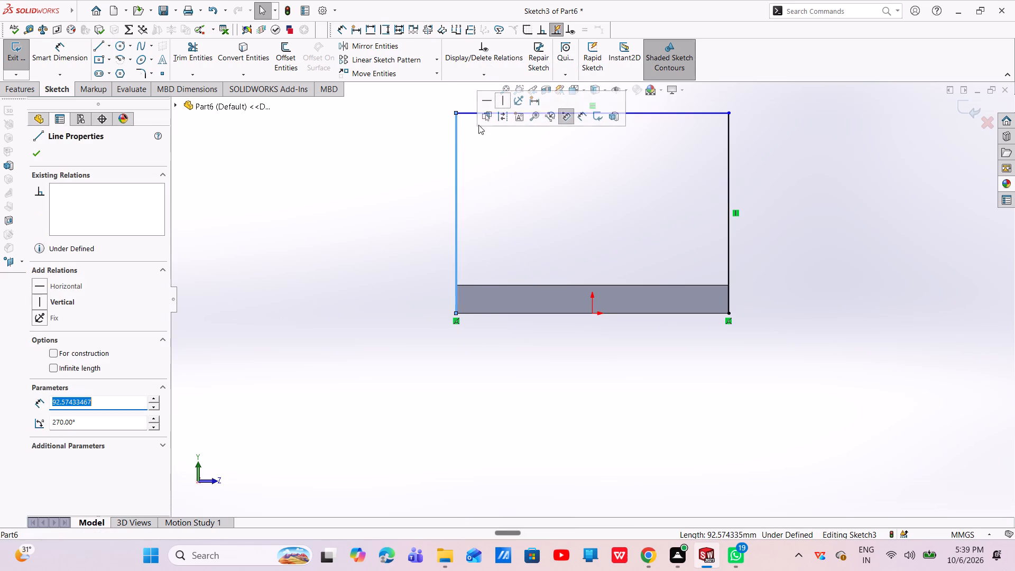
pyautogui.click(504, 98)
pyautogui.tripleClick(503, 98)
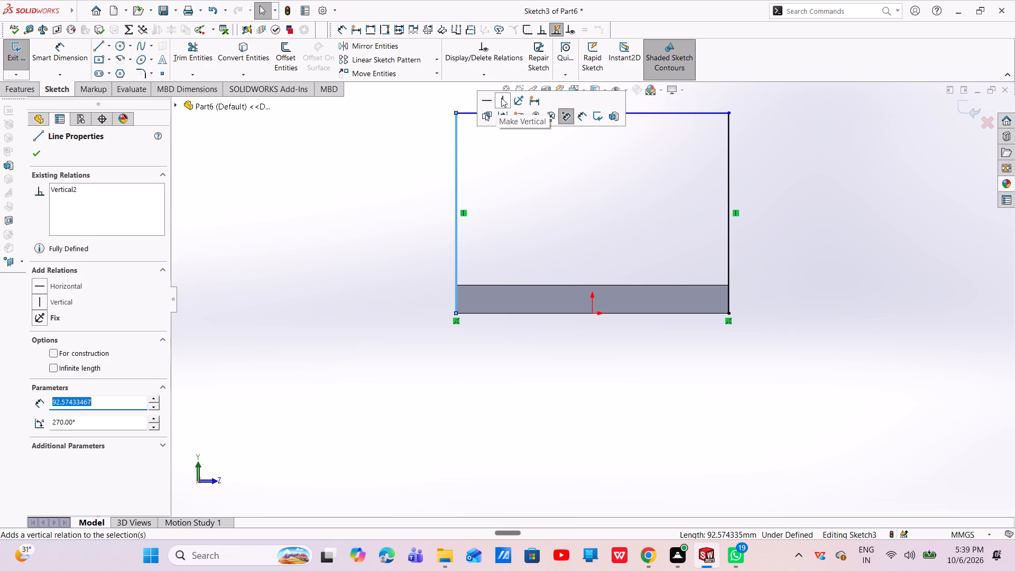
pyautogui.press('Escape')
pyautogui.press('Escape')
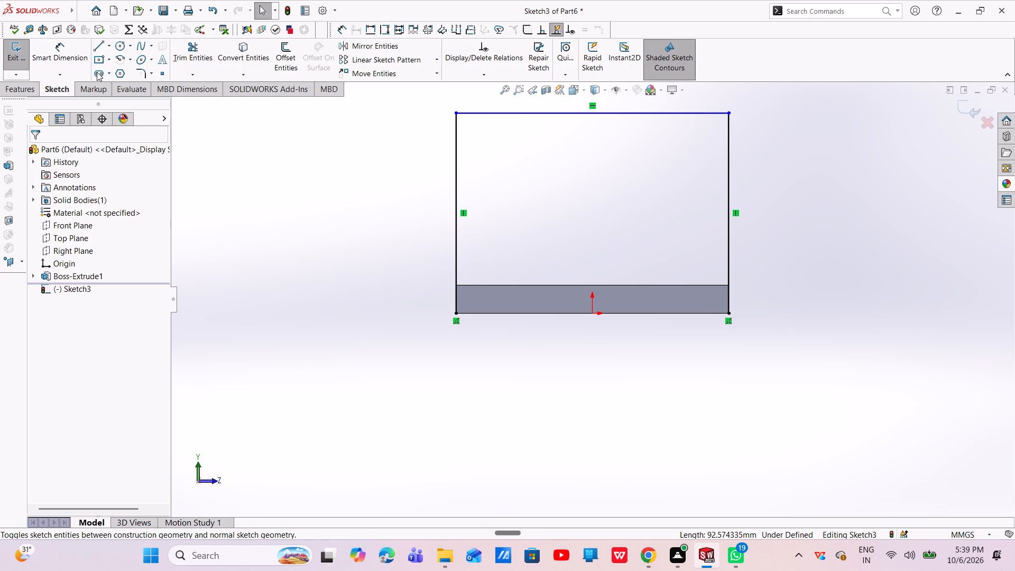
# Close the profile with a horizontal line along the block's bottom edge, joining the two bottom corners.
pyautogui.click(94, 45)
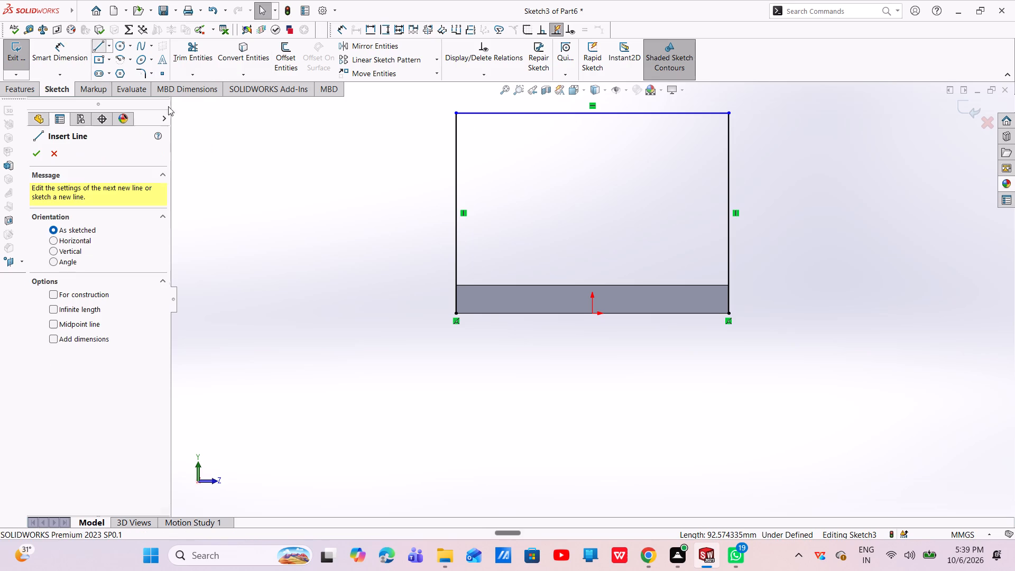
pyautogui.click(457, 312)
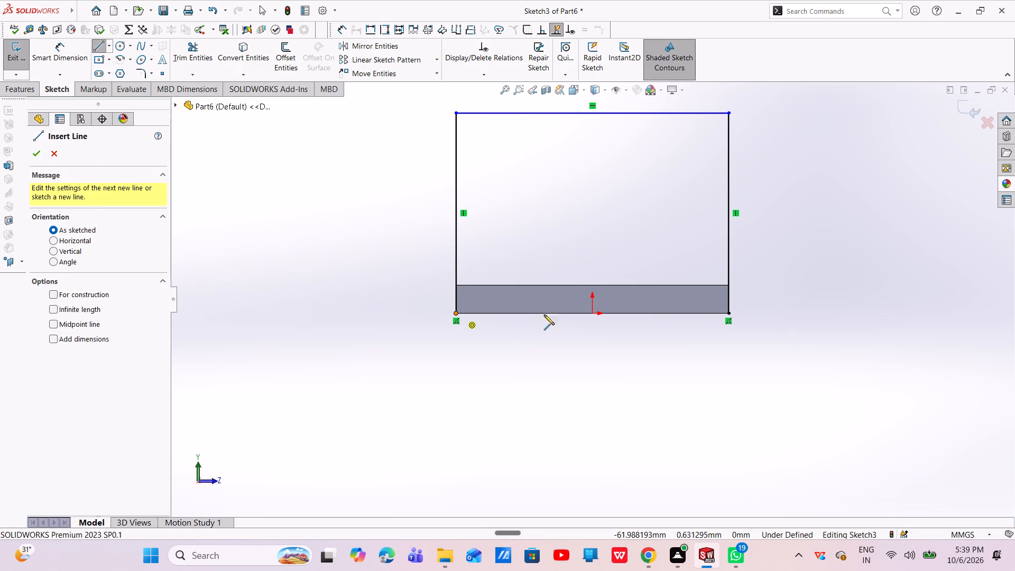
pyautogui.click(728, 314)
pyautogui.press('Escape')
pyautogui.press('Escape')
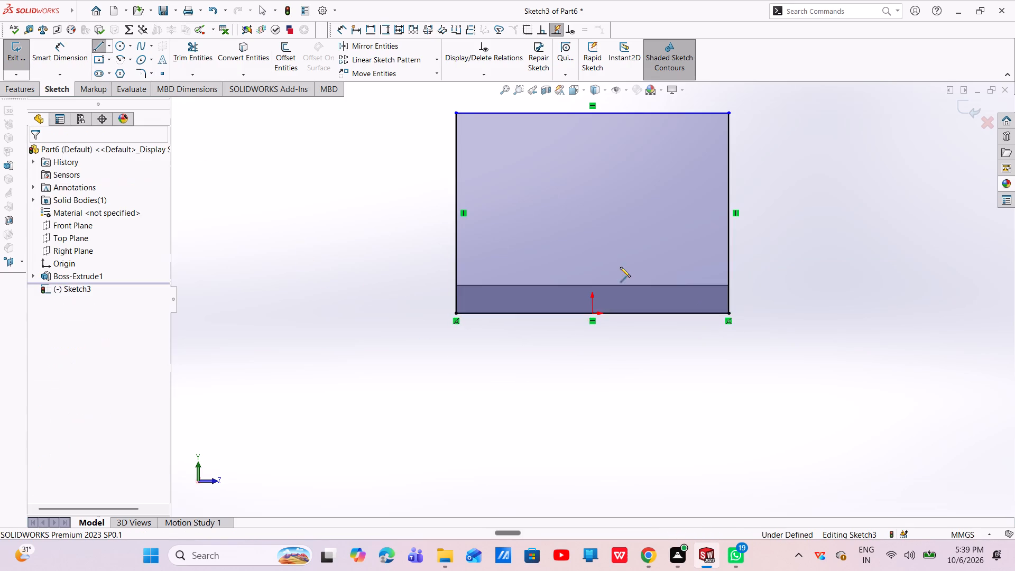
# Extrude the closed wall profile as a boss with a blind depth of 13 mm, merged with the base plate.
pyautogui.click(26, 86)
pyautogui.click(18, 53)
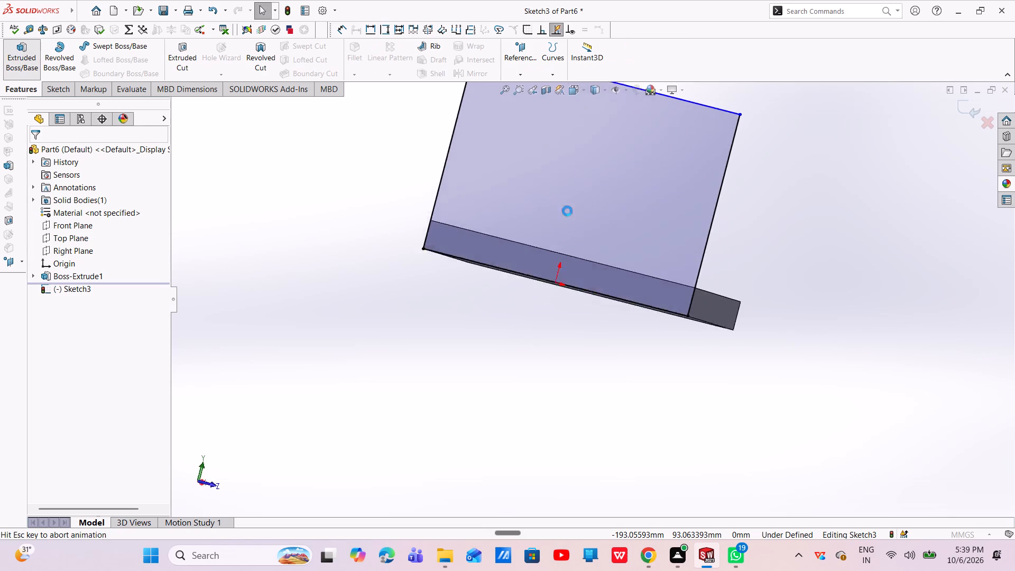
pyautogui.click(545, 131)
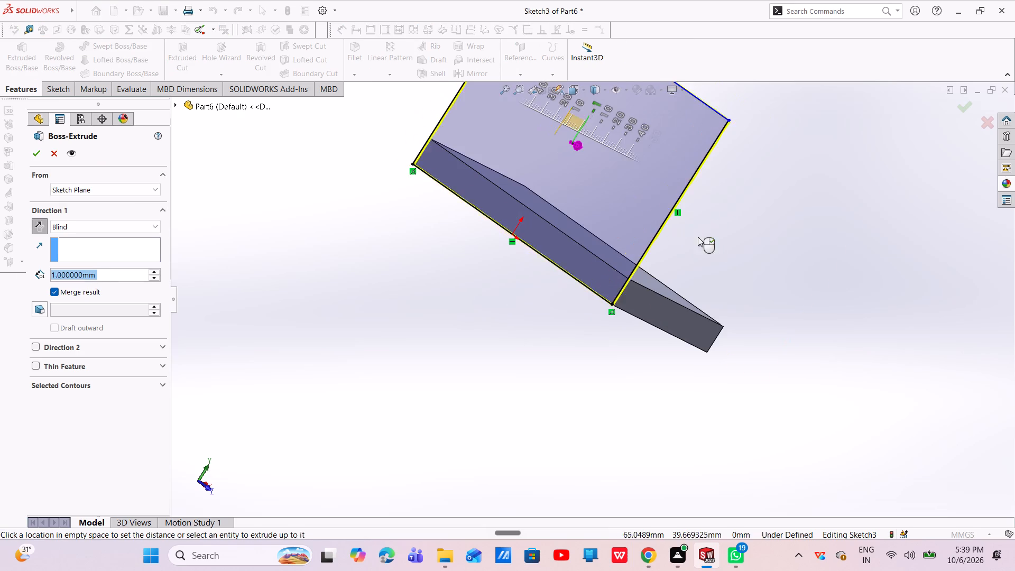
pyautogui.click(538, 235)
pyautogui.click(104, 273)
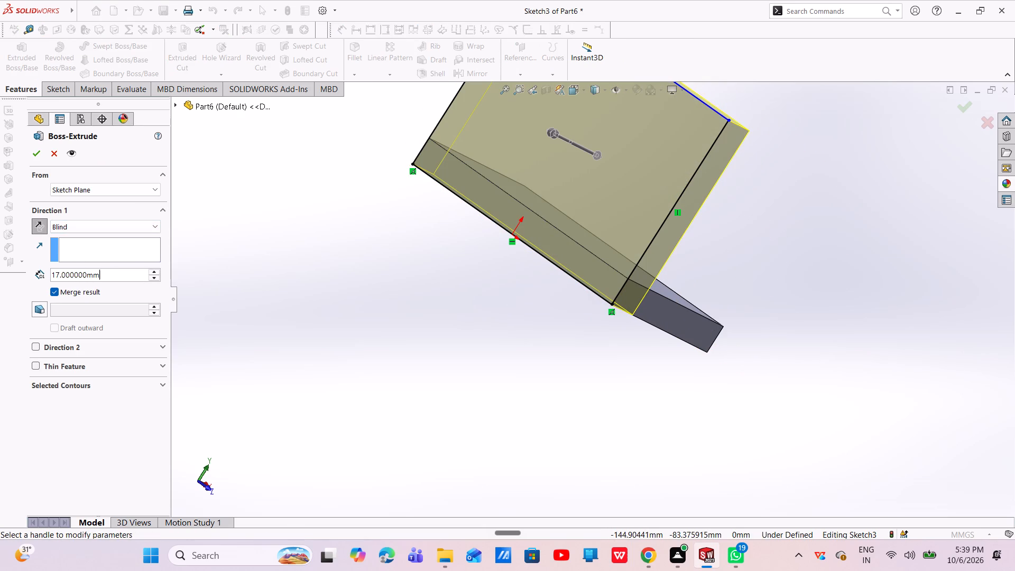
pyautogui.press('BackSpace')
pyautogui.press('BackSpace')
pyautogui.press('BackSpace')
pyautogui.press('BackSpace')
pyautogui.press('BackSpace')
pyautogui.press('BackSpace')
pyautogui.press('BackSpace')
pyautogui.press('BackSpace')
pyautogui.press('BackSpace')
pyautogui.press('BackSpace')
pyautogui.press('BackSpace')
pyautogui.press('BackSpace')
pyautogui.press('BackSpace')
pyautogui.press('BackSpace')
pyautogui.press('BackSpace')
pyautogui.press('BackSpace')
pyautogui.press('BackSpace')
pyautogui.press('BackSpace')
pyautogui.press('BackSpace')
pyautogui.press('BackSpace')
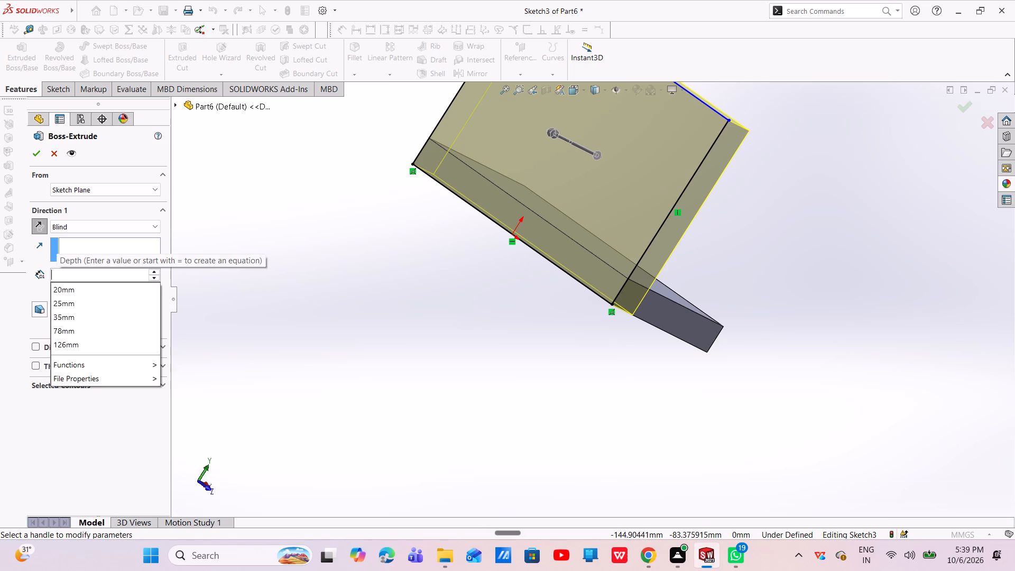
pyautogui.write('13')
pyautogui.press('Return')
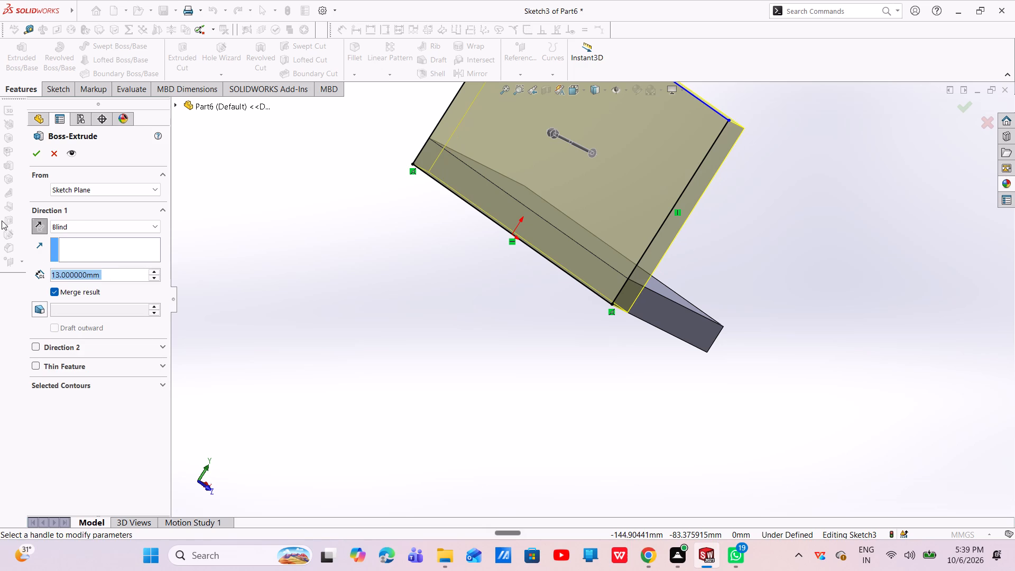
pyautogui.click(34, 150)
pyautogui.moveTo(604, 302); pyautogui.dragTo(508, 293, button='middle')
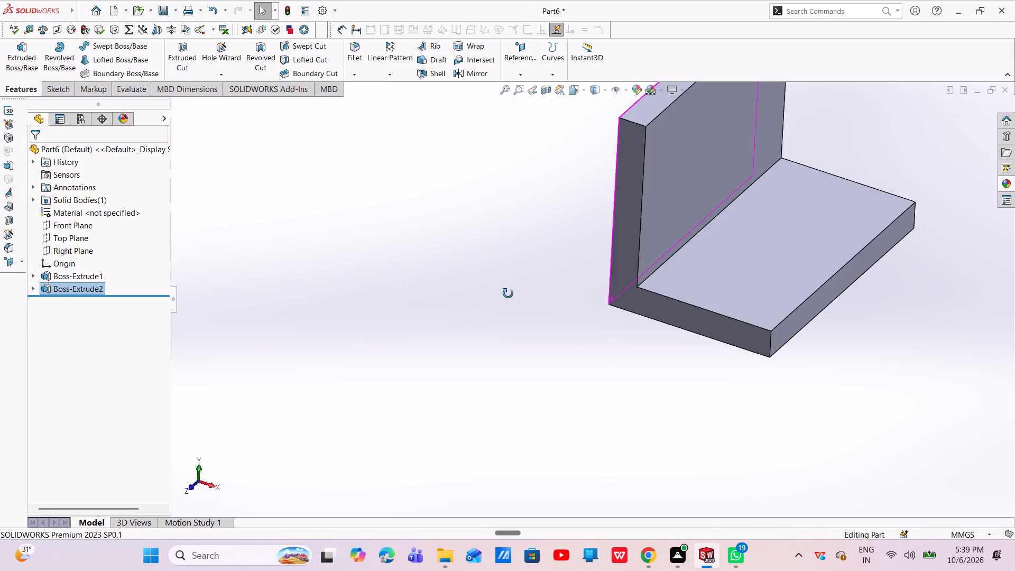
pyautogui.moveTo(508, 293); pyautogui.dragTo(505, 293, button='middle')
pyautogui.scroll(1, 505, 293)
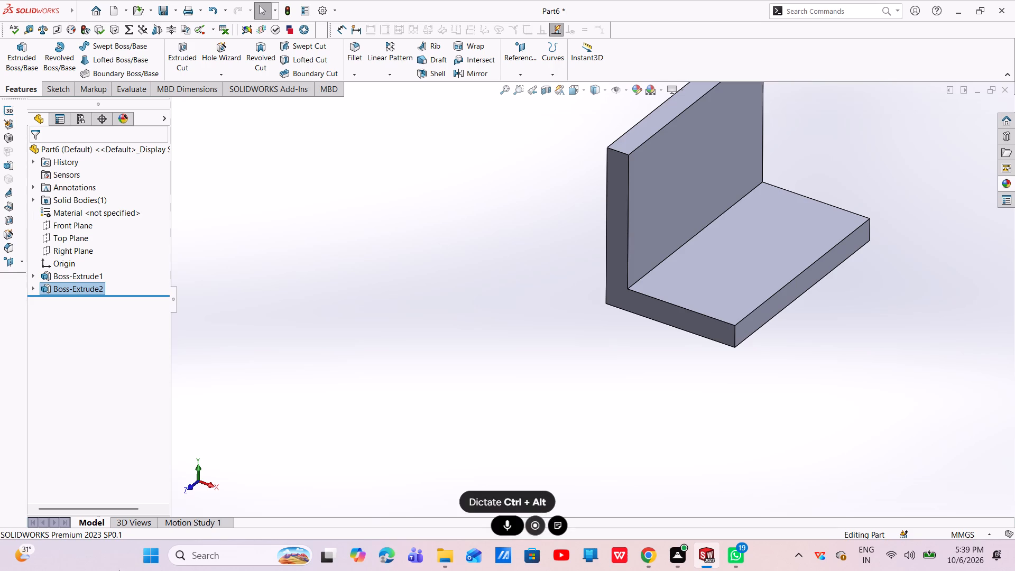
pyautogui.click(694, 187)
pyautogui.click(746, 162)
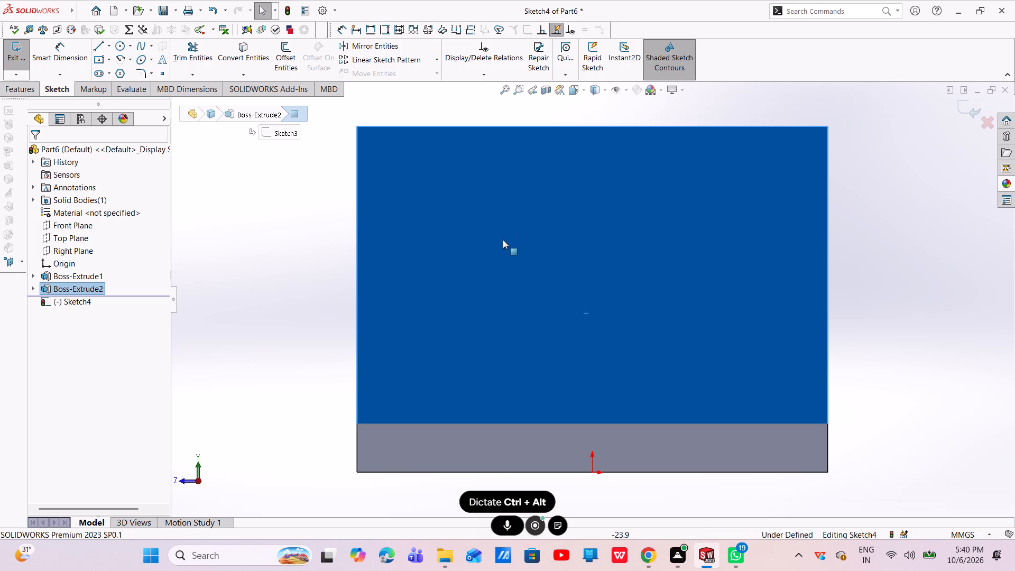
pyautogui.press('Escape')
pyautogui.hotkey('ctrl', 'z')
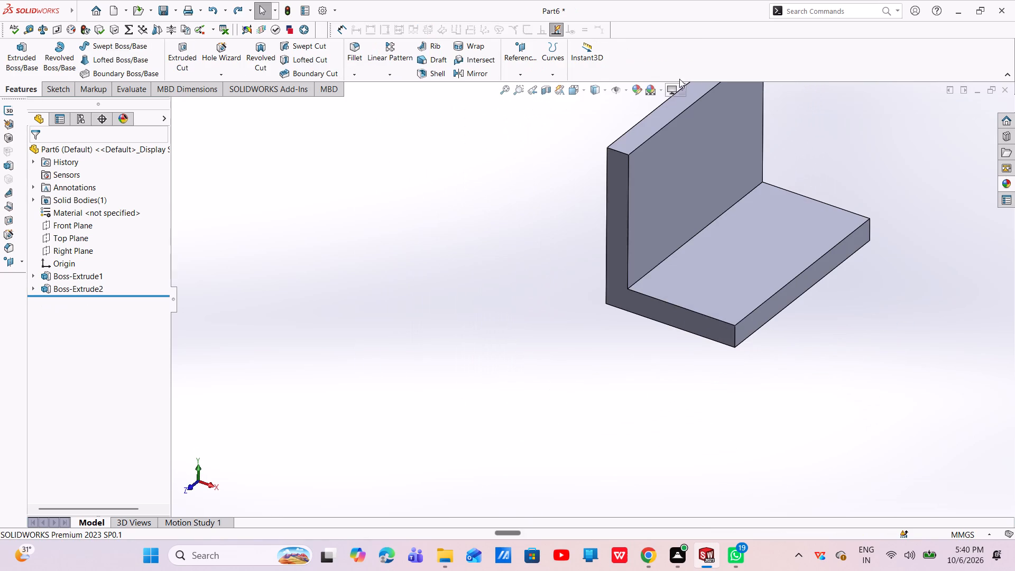
# Fillet the short edge at the upright wall's upper corner on the +Z end with a symmetric 25 mm radius.
pyautogui.click(353, 57)
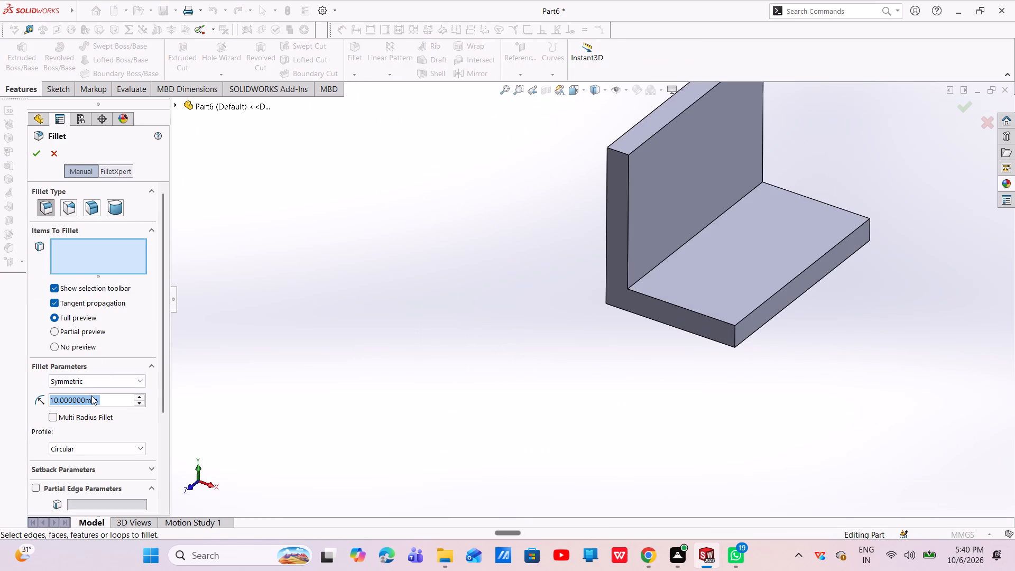
pyautogui.press('BackSpace')
pyautogui.write('25')
pyautogui.press('Return')
pyautogui.click(618, 152)
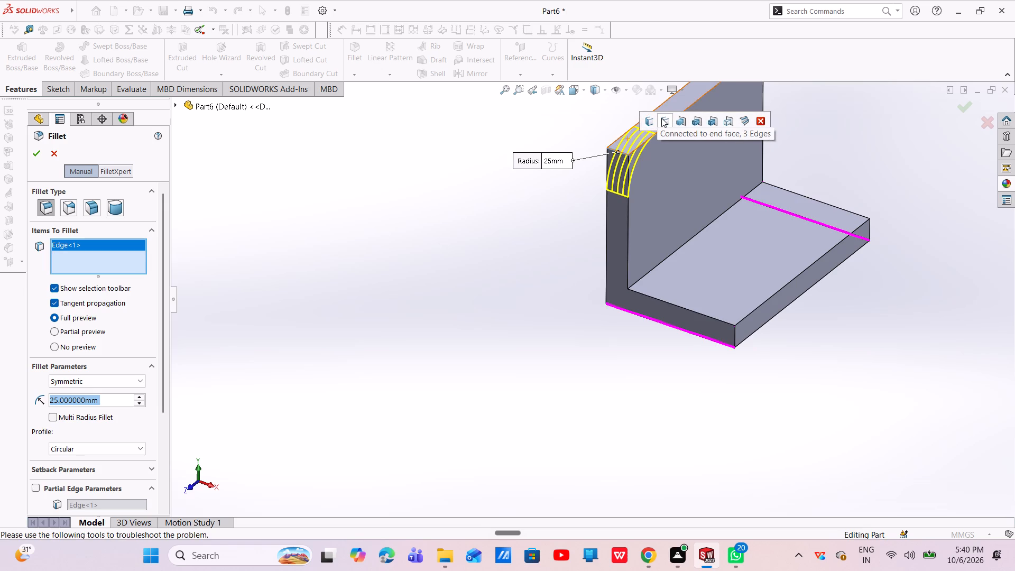
pyautogui.scroll(2, 662, 118)
pyautogui.scroll(2, 720, 235)
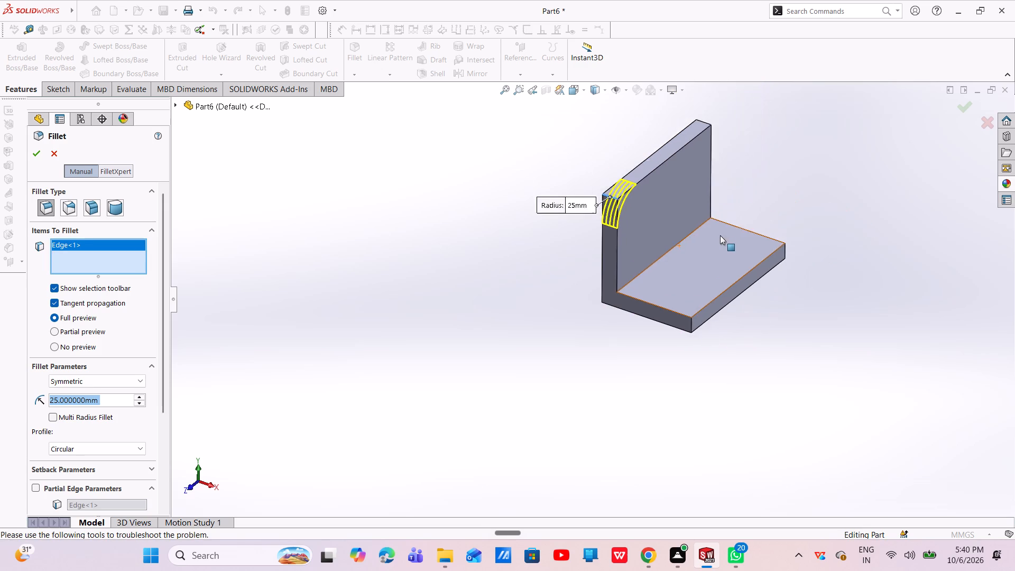
pyautogui.scroll(1, 720, 235)
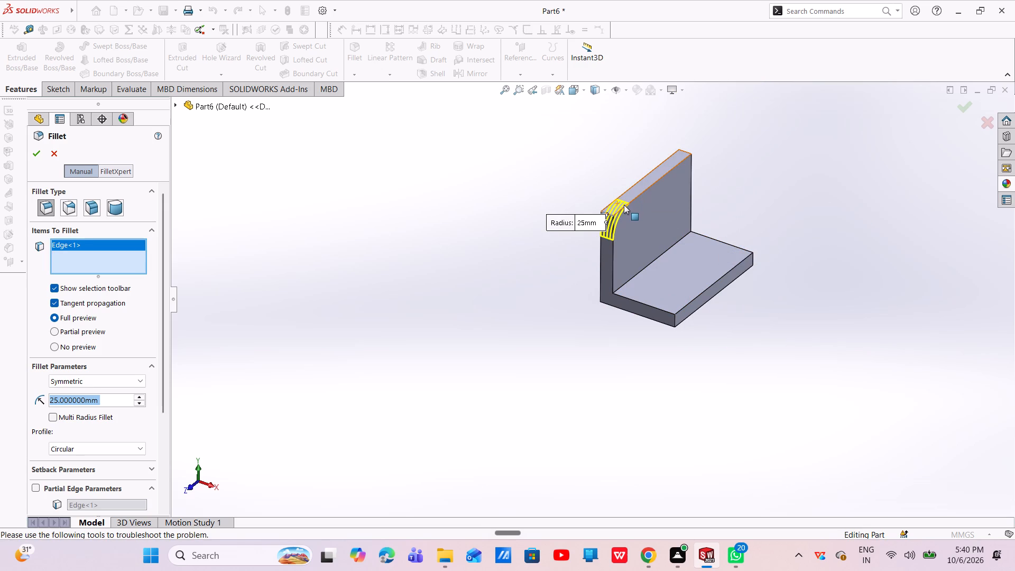
pyautogui.rightClick(624, 205)
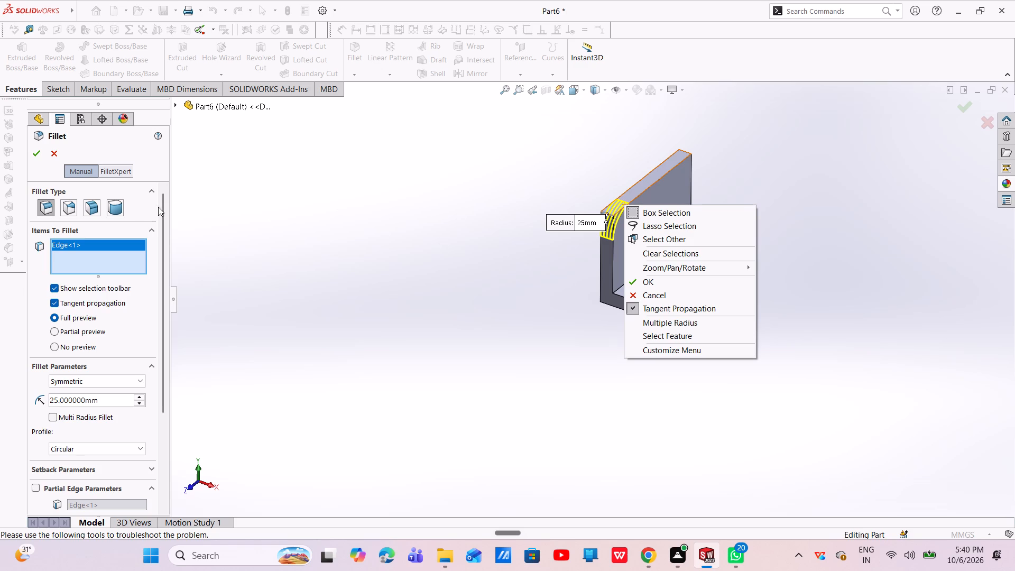
pyautogui.click(35, 155)
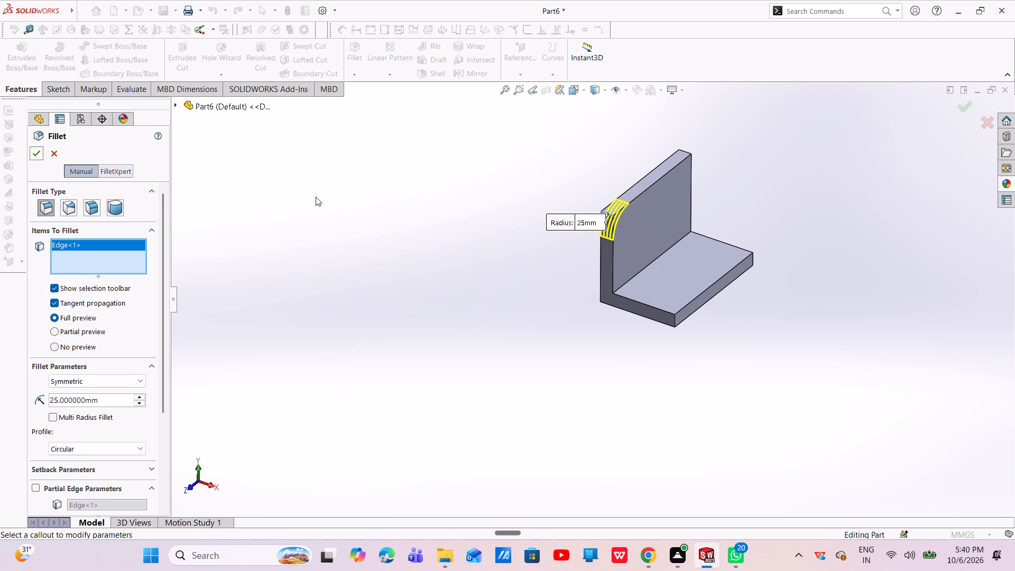
pyautogui.click(31, 149)
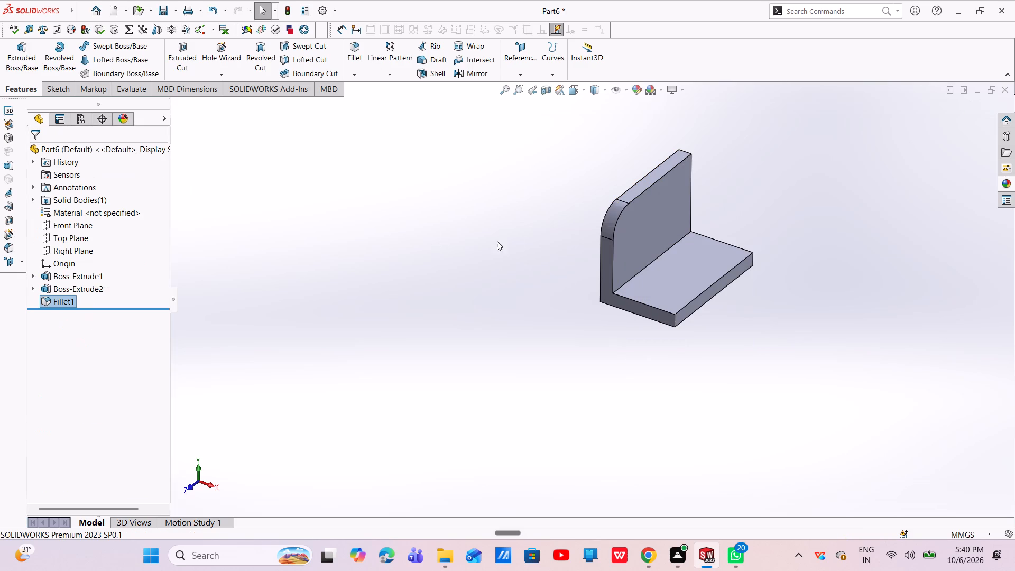
# Fillet the wall's opposite upper corner edge, on the -Z end, with the same 25 mm radius.
pyautogui.moveTo(552, 234); pyautogui.dragTo(497, 257, button='middle')
pyautogui.moveTo(635, 222); pyautogui.dragTo(626, 277, button='middle')
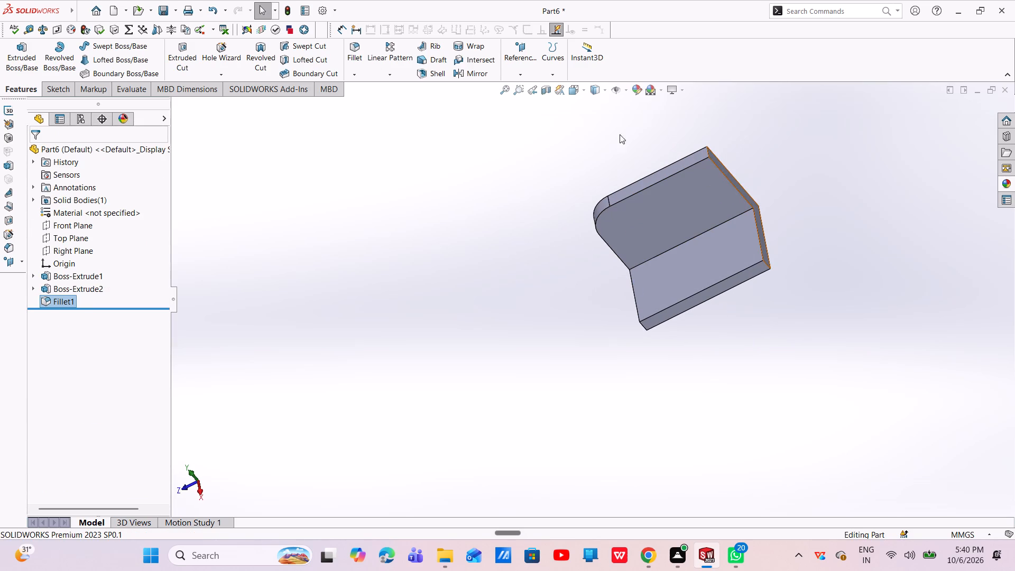
pyautogui.click(356, 45)
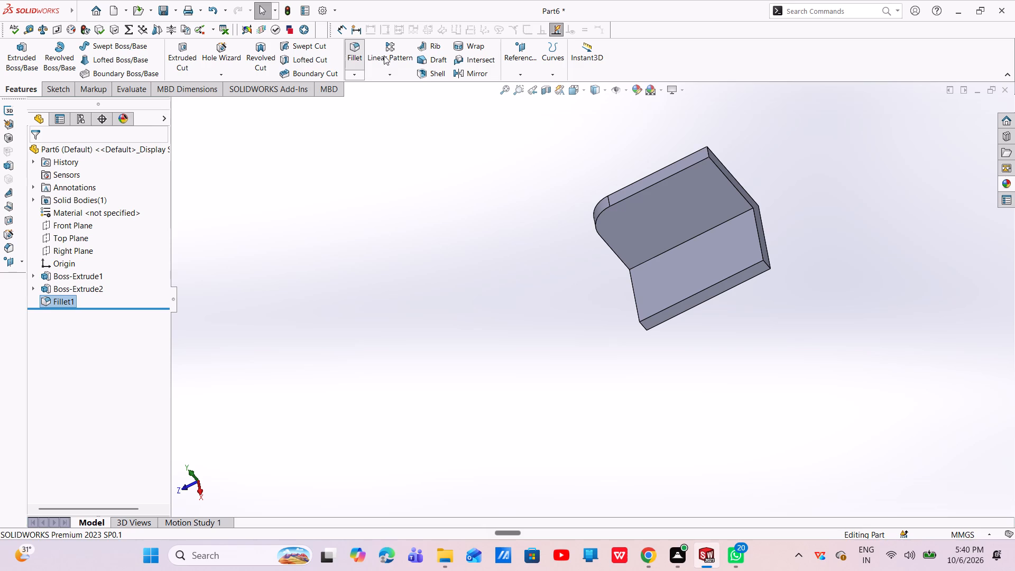
pyautogui.click(707, 153)
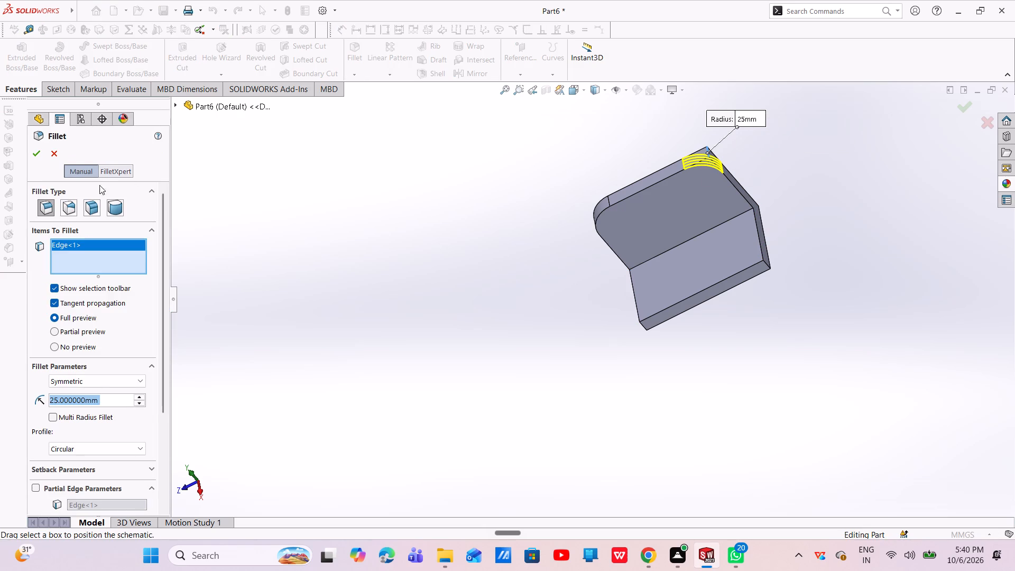
pyautogui.click(43, 155)
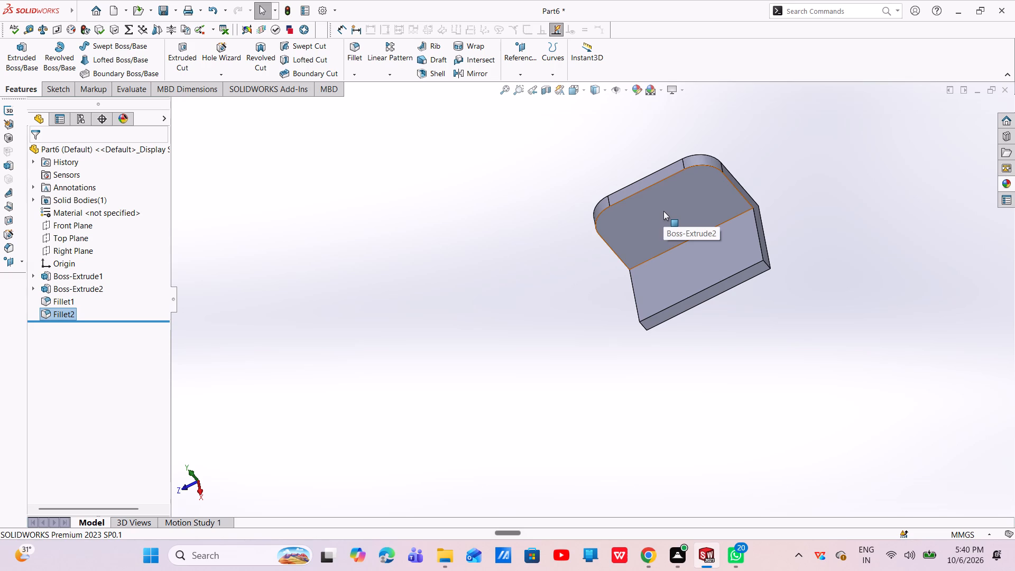
# On the wall's outer face, sketch a circle of radius 9 mm centred on the midpoint of the top edge.
pyautogui.moveTo(687, 256); pyautogui.dragTo(834, 177, button='middle')
pyautogui.click(646, 201)
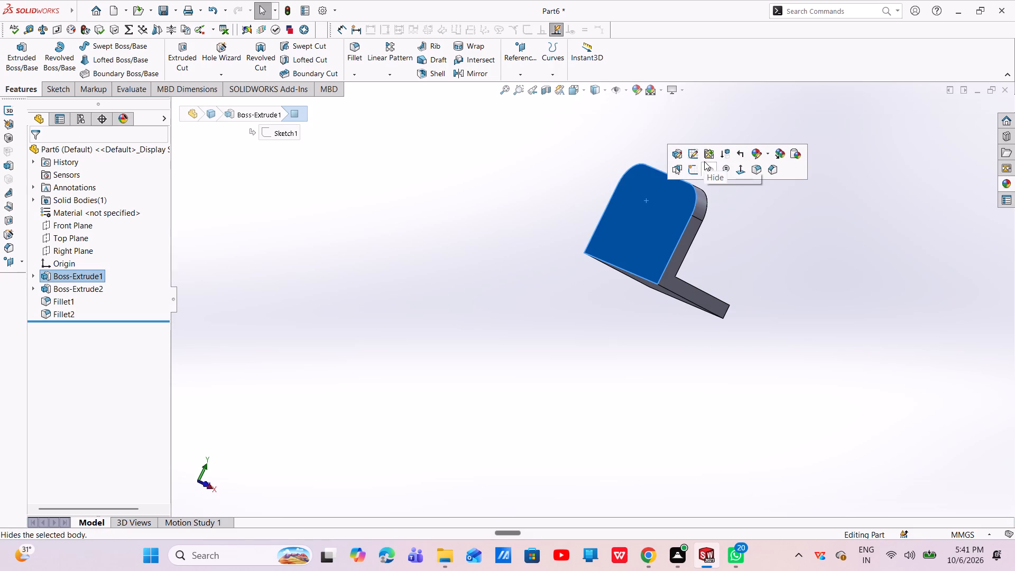
pyautogui.click(693, 167)
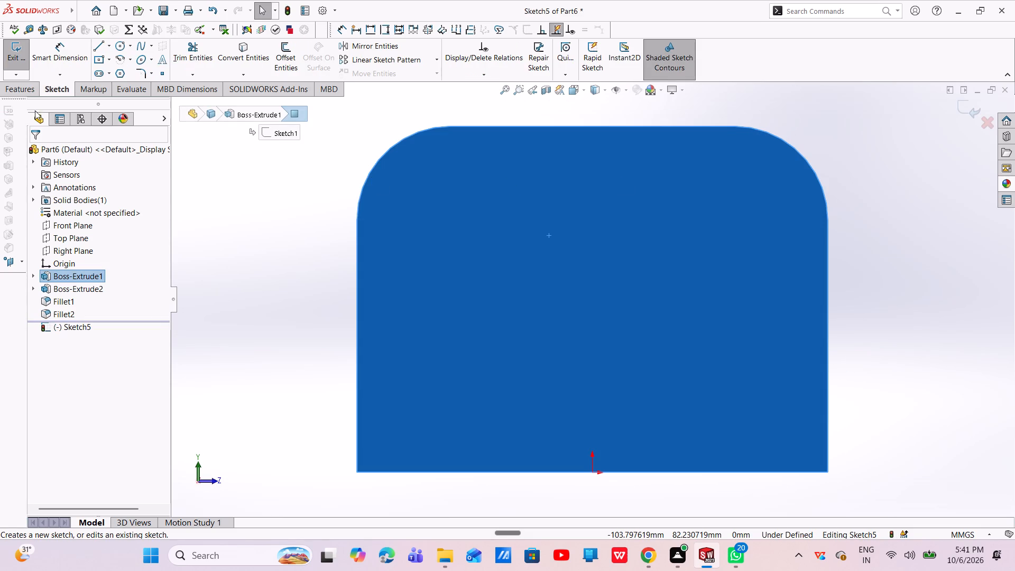
pyautogui.click(99, 47)
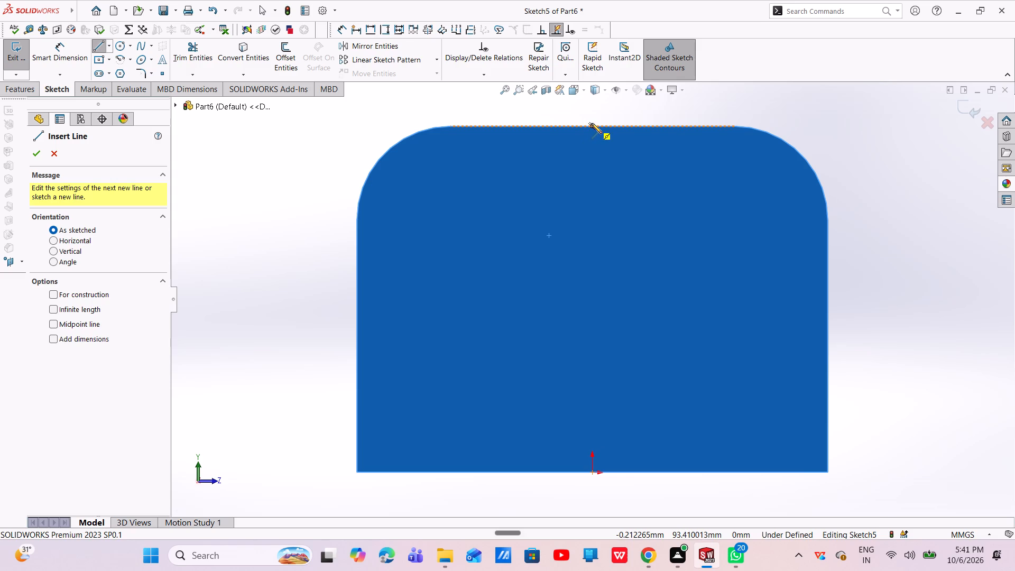
pyautogui.click(119, 48)
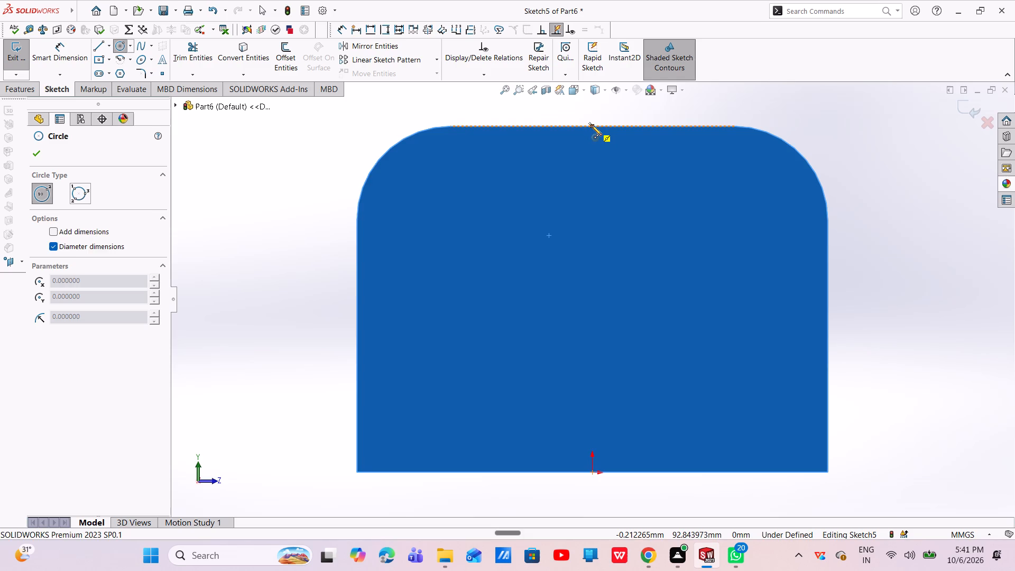
pyautogui.click(592, 125)
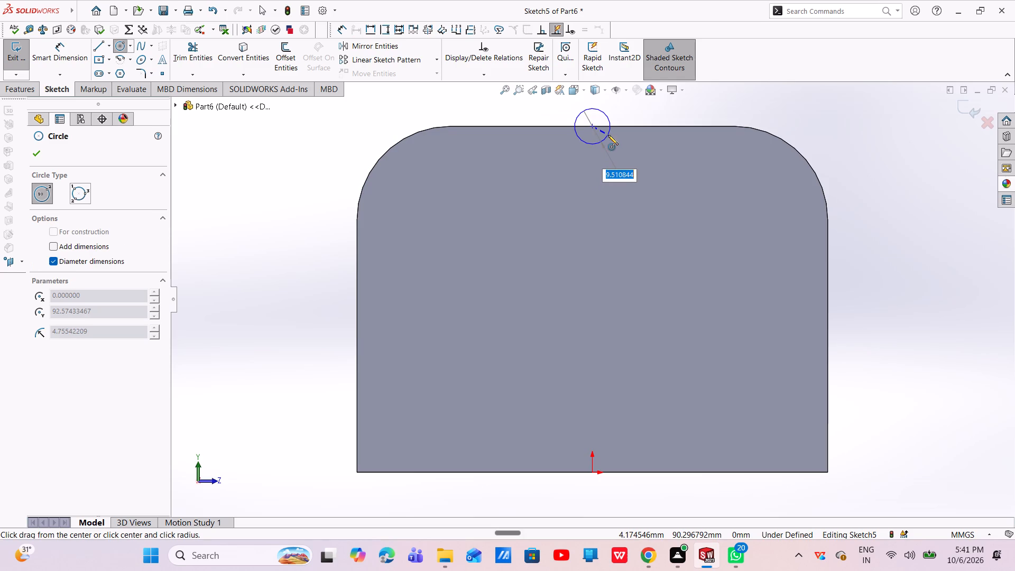
pyautogui.click(613, 138)
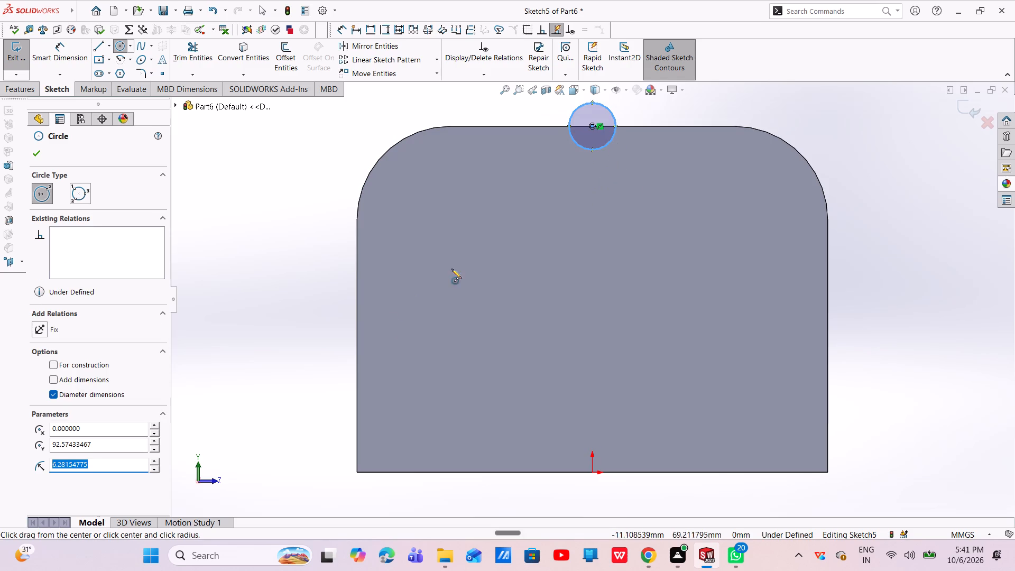
pyautogui.press('BackSpace')
pyautogui.press('9')
pyautogui.press('Return')
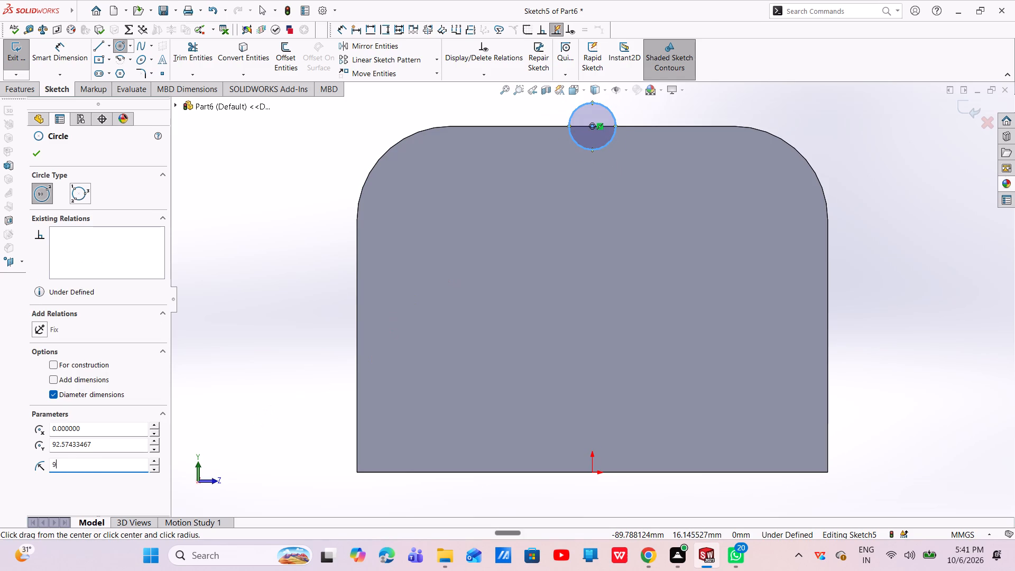
pyautogui.click(31, 152)
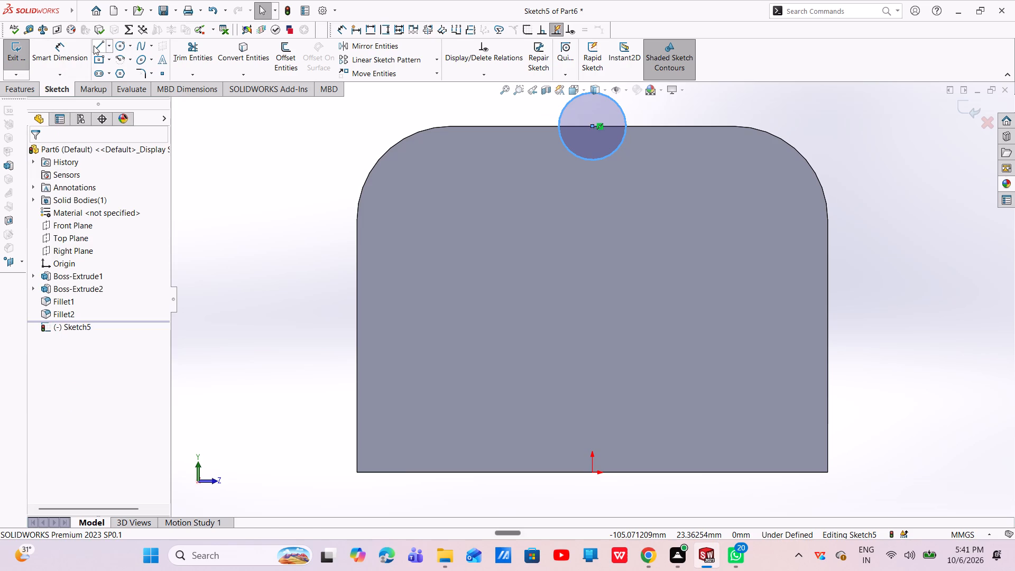
# Start the Line tool to sketch from the circle's centre at the wall's top edge.
pyautogui.click(95, 47)
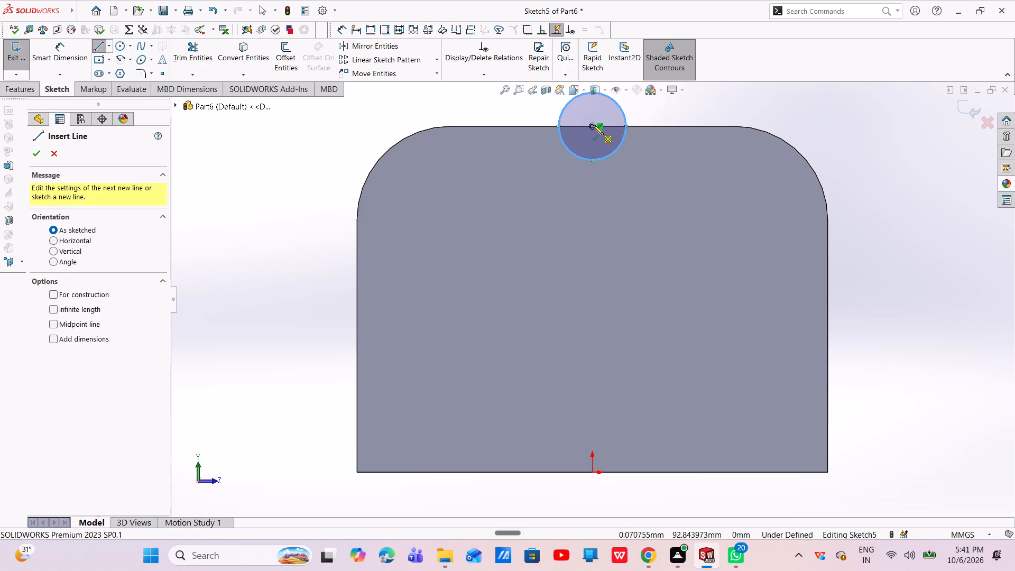
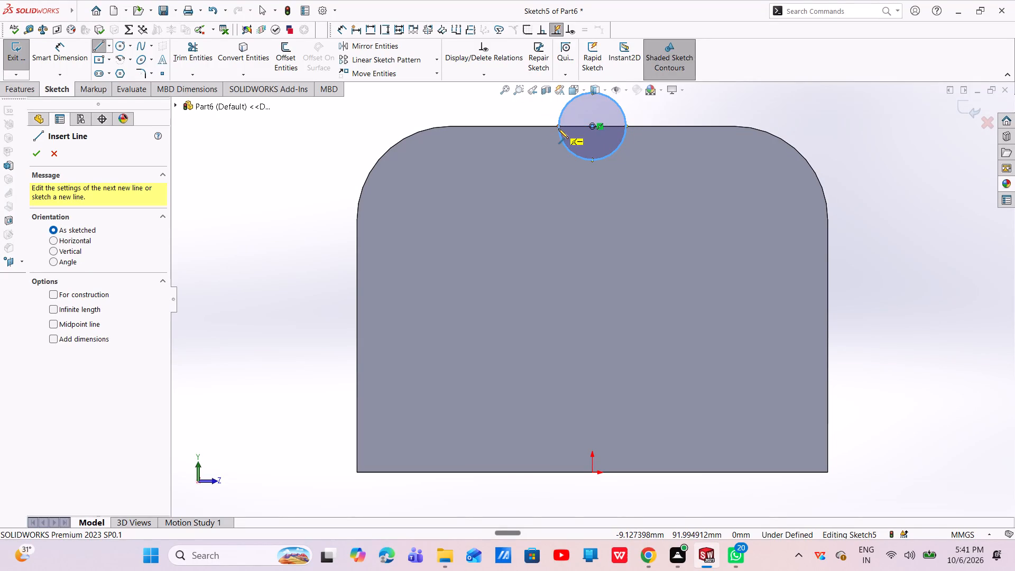
# Sketch a chained-line rectangular outline below the wall's top edge, running from one side of the circle to the other, about 39 mm wide and 27 mm deep.
pyautogui.click(558, 127)
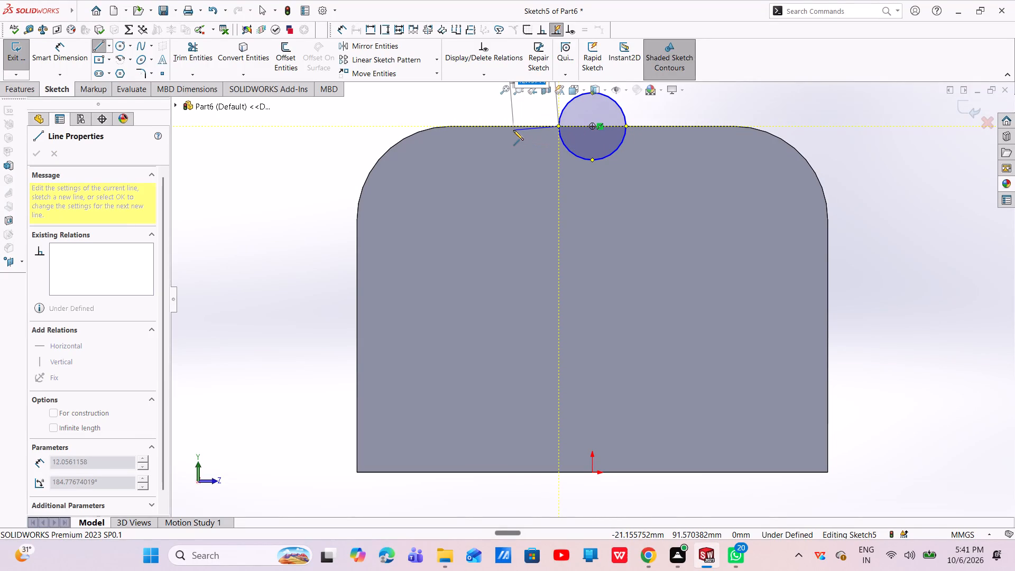
pyautogui.click(512, 126)
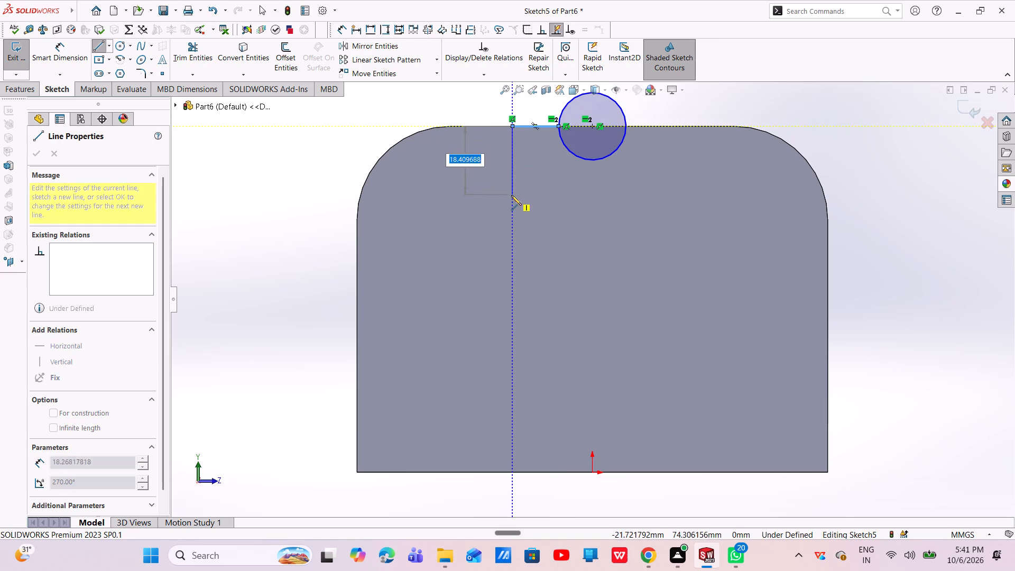
pyautogui.click(512, 229)
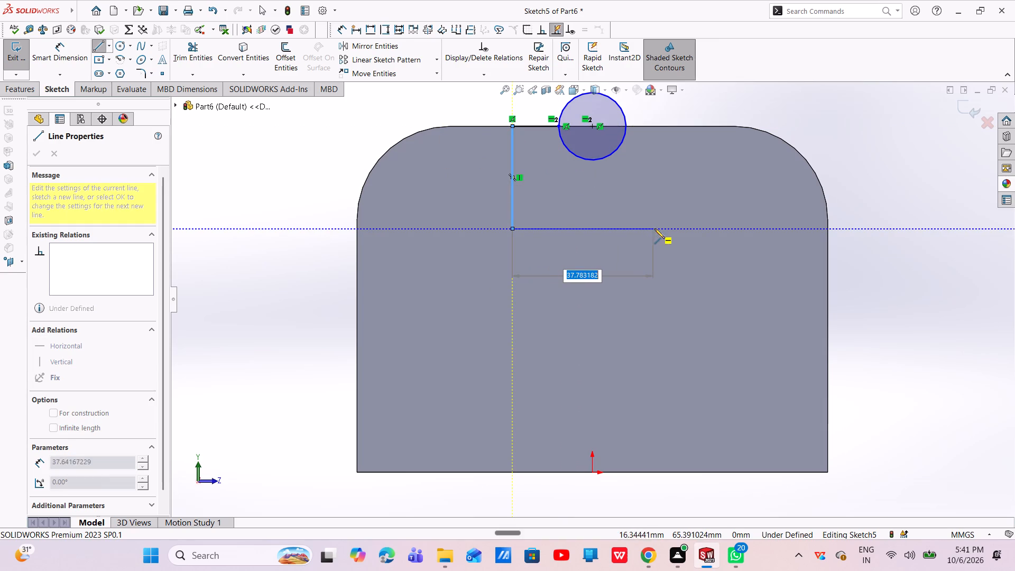
pyautogui.click(658, 228)
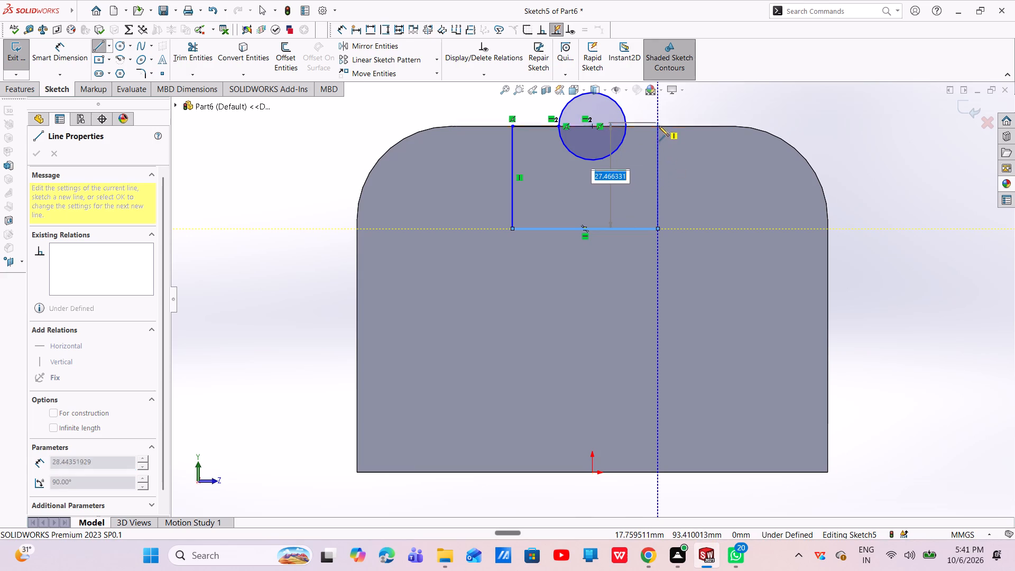
pyautogui.click(659, 127)
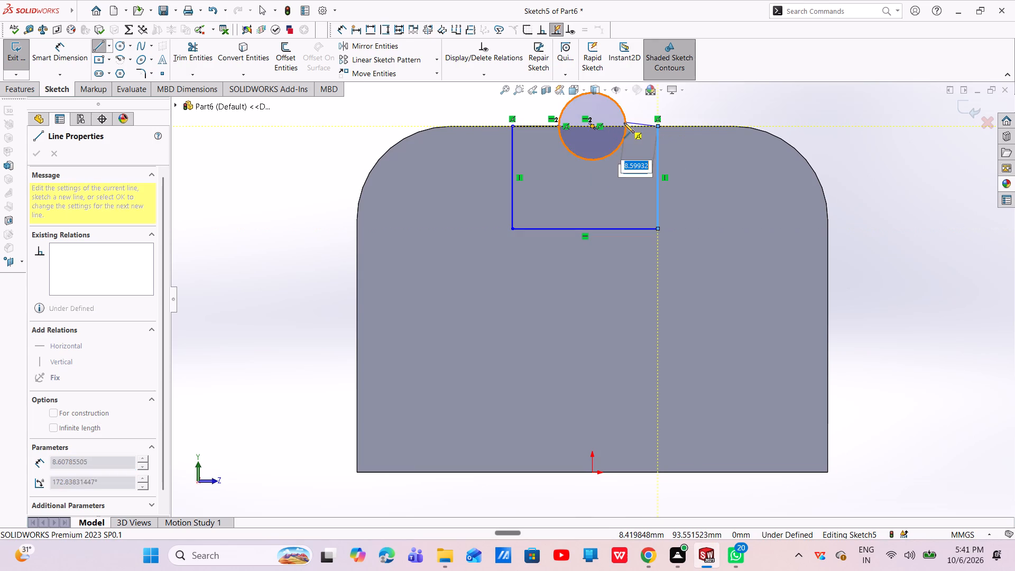
pyautogui.click(625, 125)
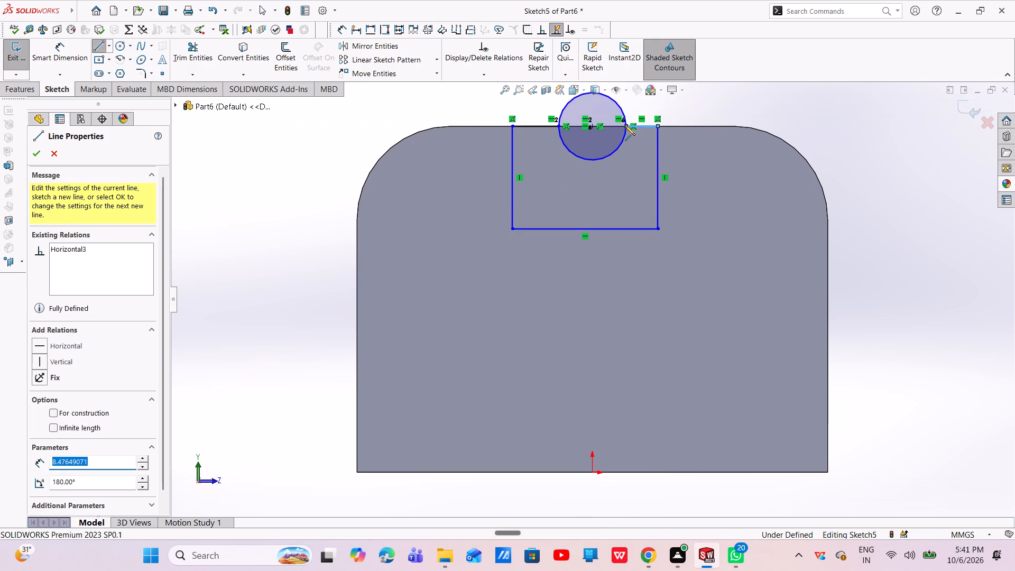
pyautogui.press('Escape')
# Dimension the short lines on both sides of the circle along the wall's top edge to 10 mm each.
pyautogui.scroll(2, 625, 126)
pyautogui.click(78, 54)
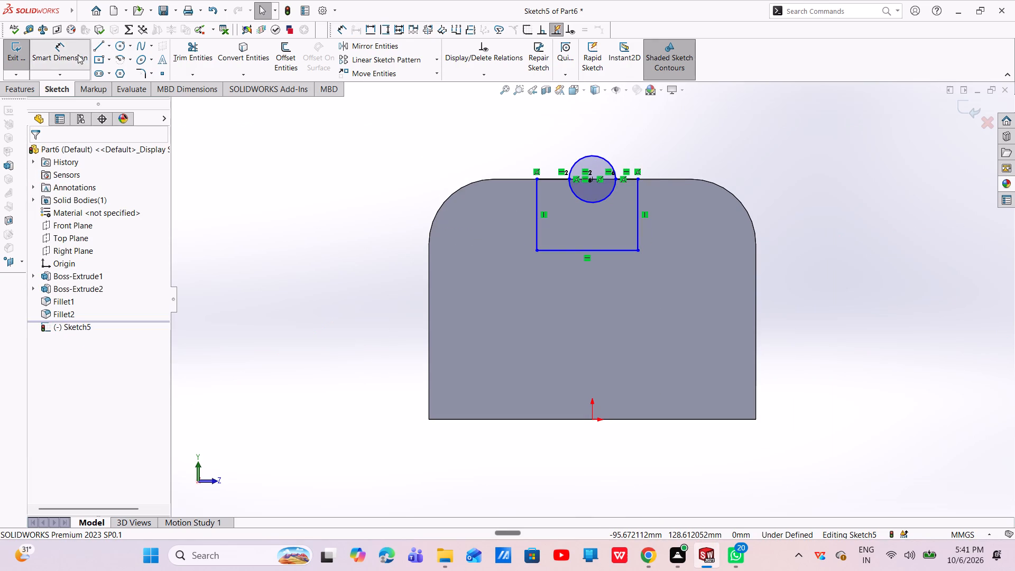
pyautogui.click(631, 178)
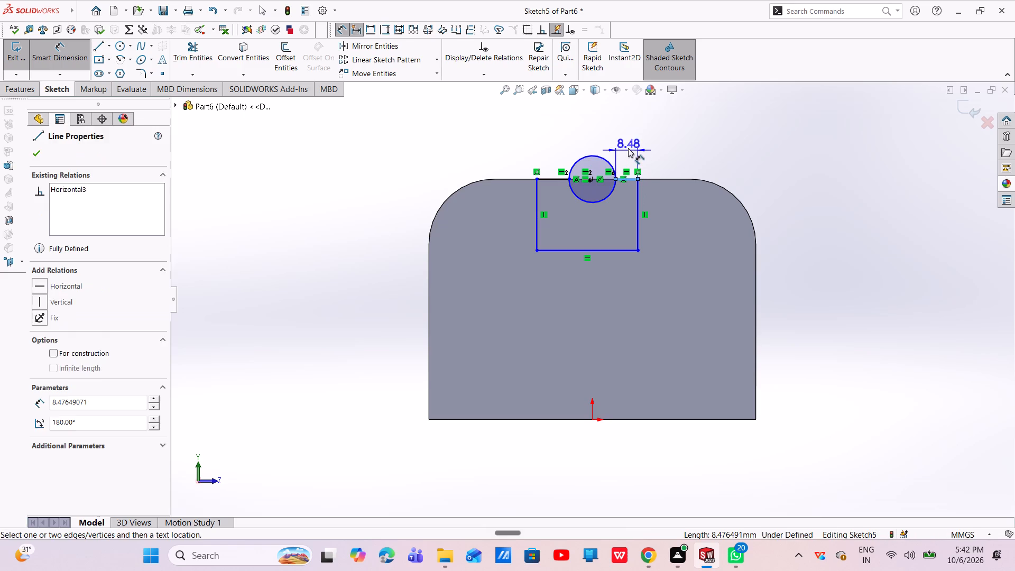
pyautogui.click(628, 148)
pyautogui.press('BackSpace')
pyautogui.write('10')
pyautogui.press('Return')
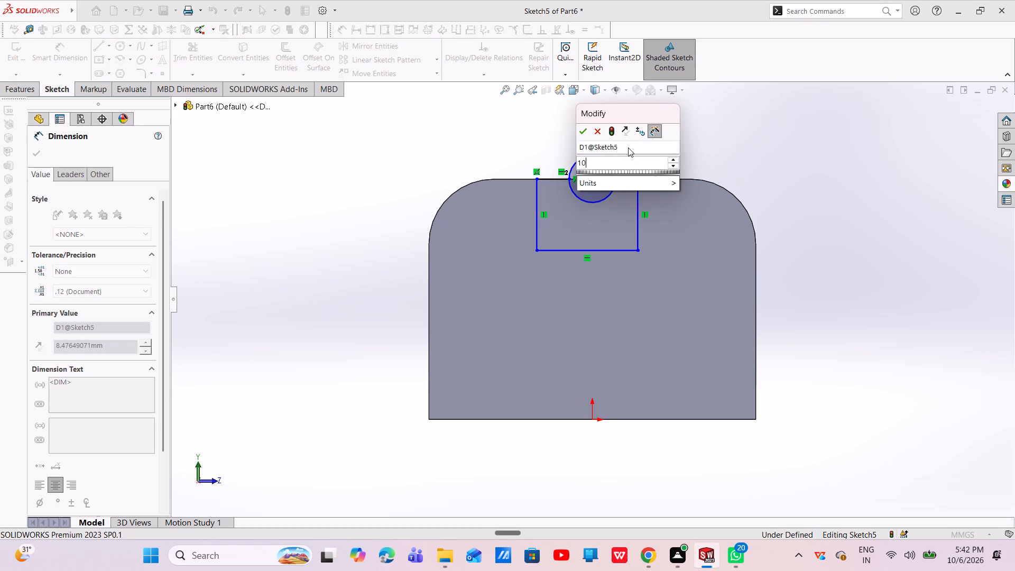
pyautogui.click(557, 177)
pyautogui.click(549, 158)
pyautogui.press('BackSpace')
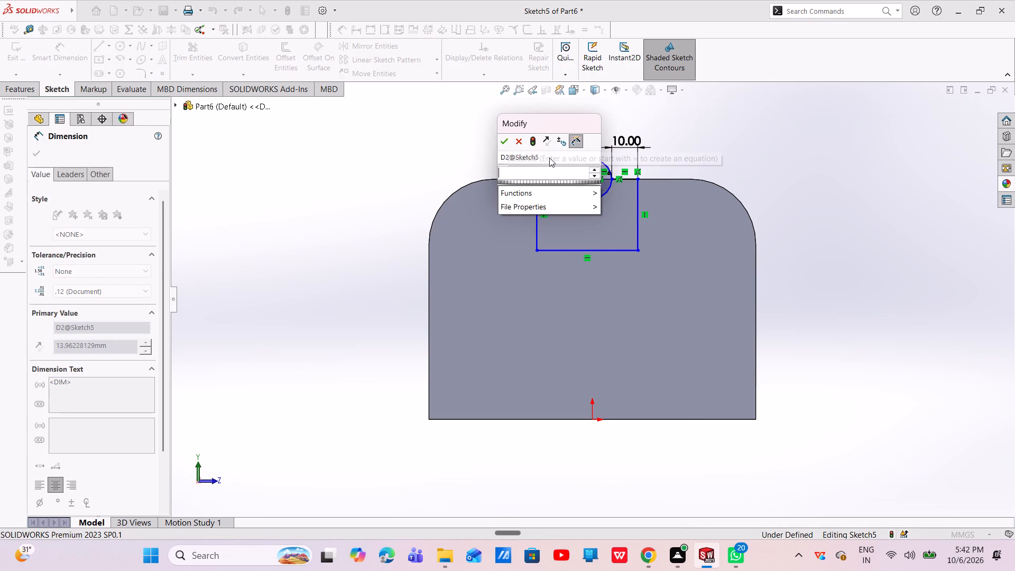
pyautogui.write('10')
pyautogui.press('Return')
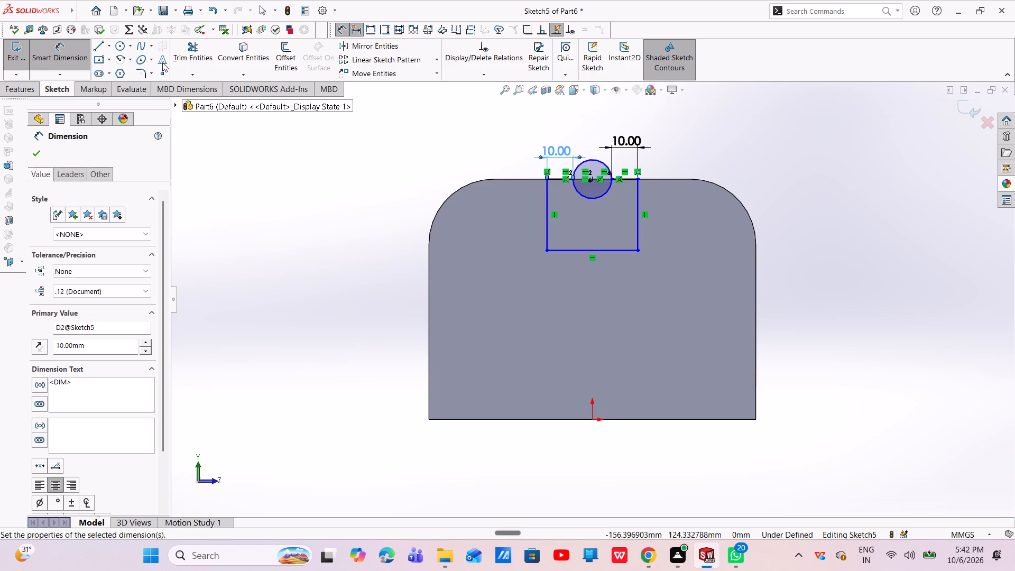
# Dimension the circle's diameter to 18 mm.
pyautogui.click(596, 162)
pyautogui.click(582, 127)
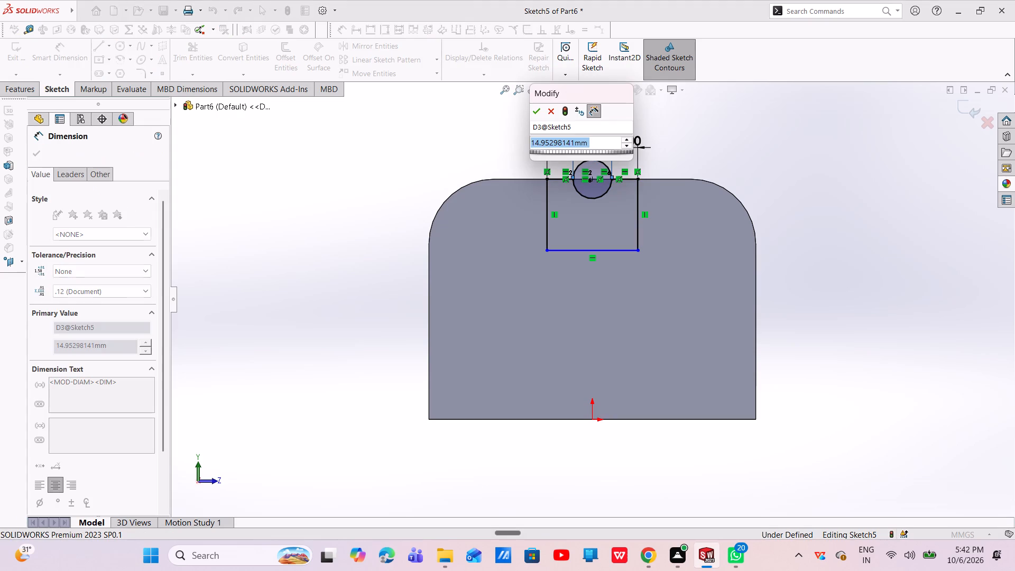
pyautogui.press('BackSpace')
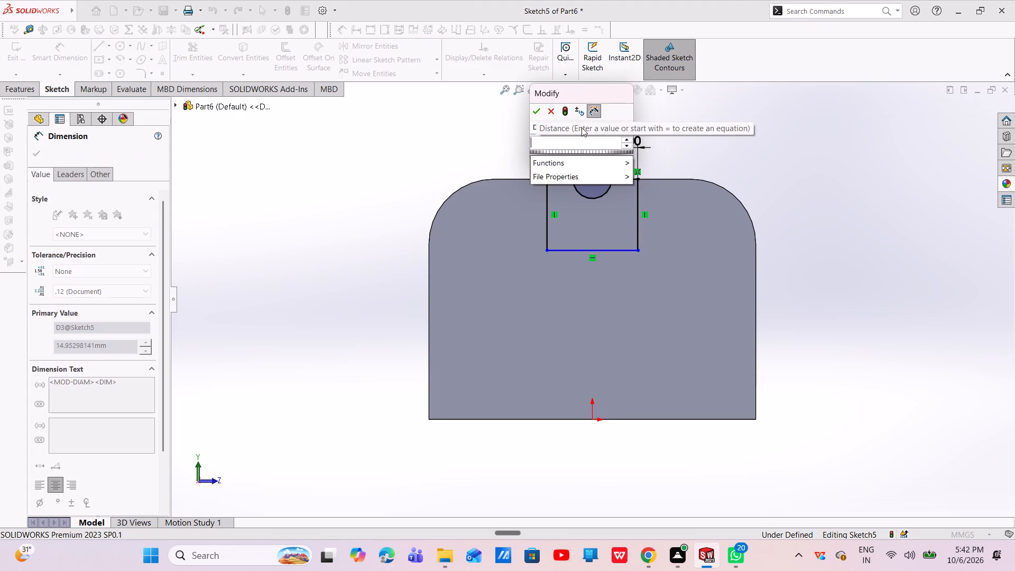
pyautogui.write('18')
pyautogui.press('Return')
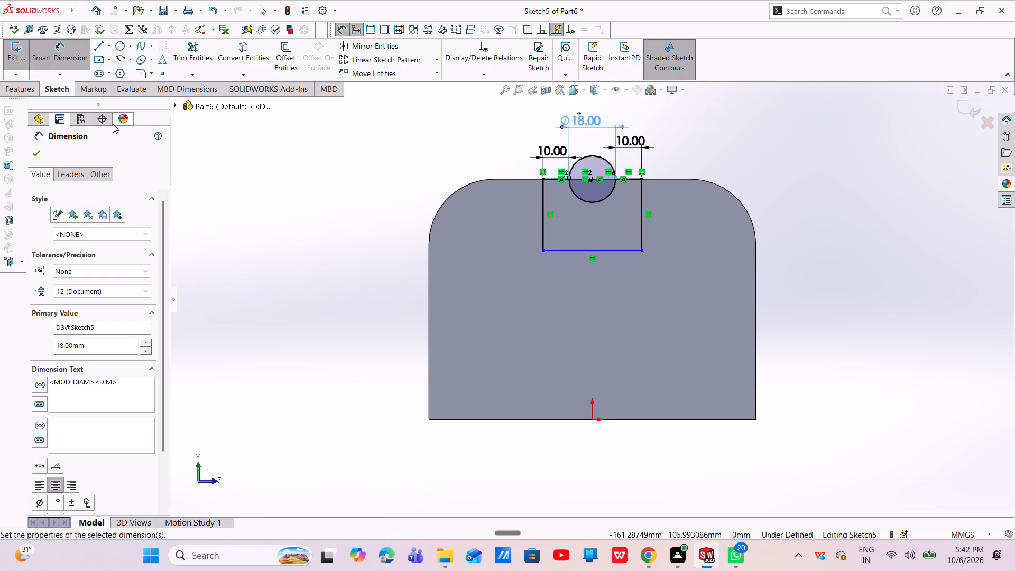
pyautogui.click(35, 155)
# Dimension the rectangular outline's vertical side on the -Z end to 25 mm.
pyautogui.click(75, 60)
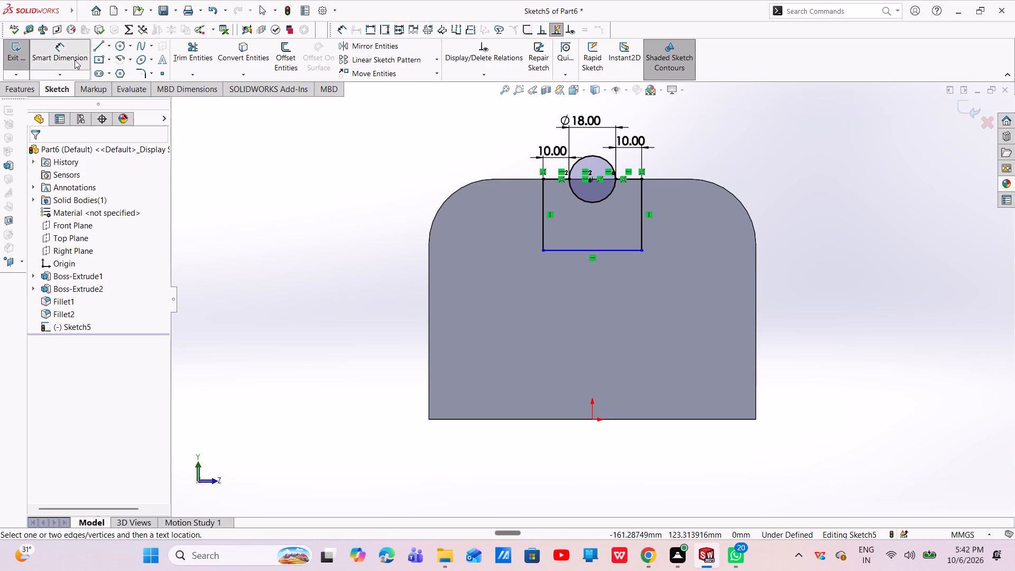
pyautogui.click(544, 215)
pyautogui.click(492, 215)
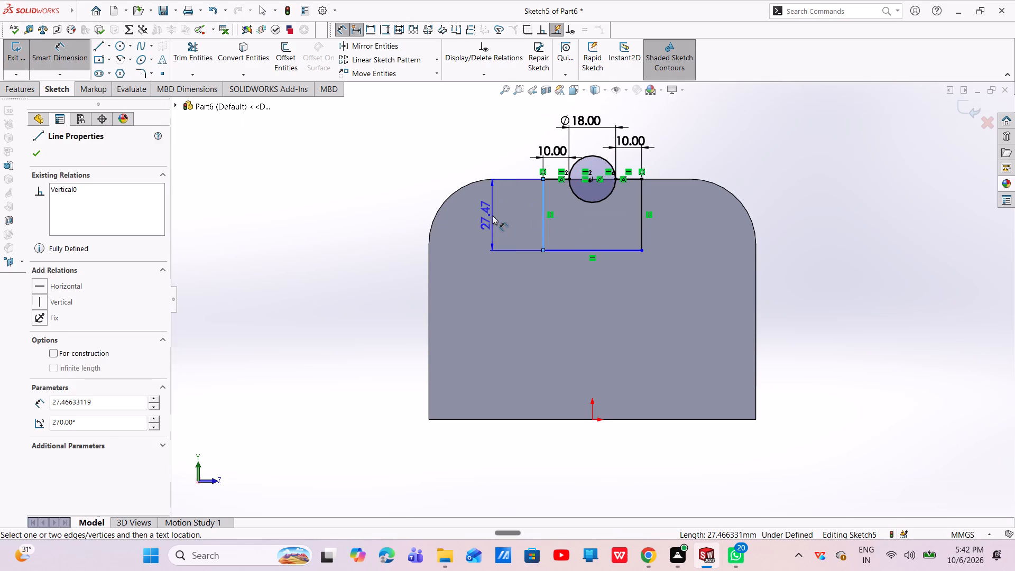
pyautogui.press('BackSpace')
pyautogui.write('25')
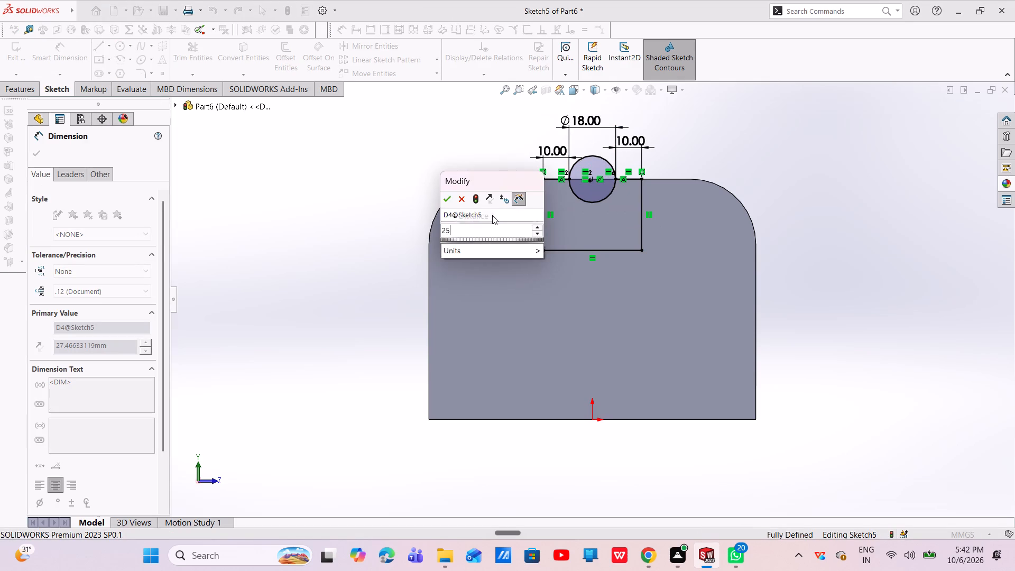
pyautogui.press('Return')
pyautogui.click(30, 153)
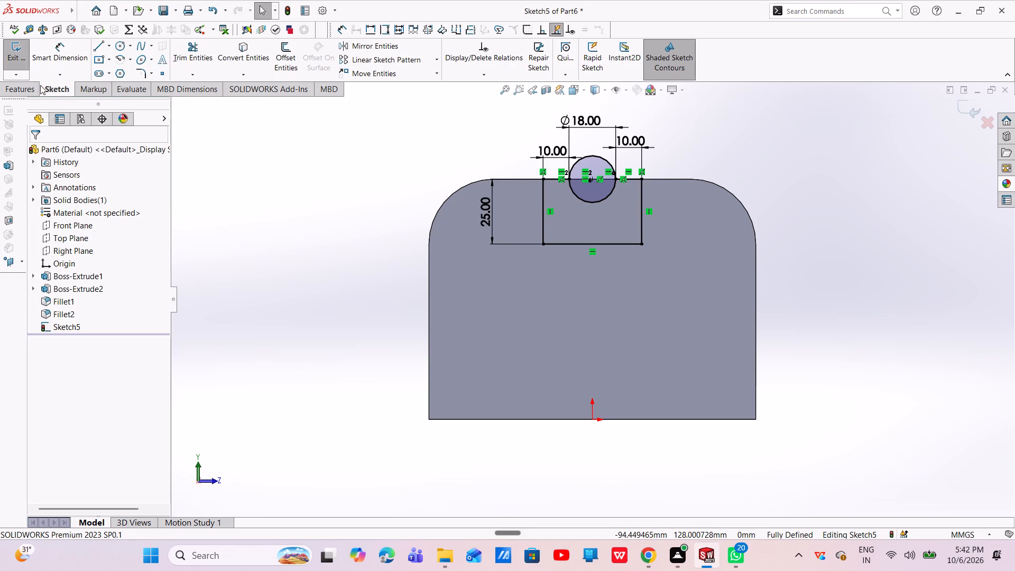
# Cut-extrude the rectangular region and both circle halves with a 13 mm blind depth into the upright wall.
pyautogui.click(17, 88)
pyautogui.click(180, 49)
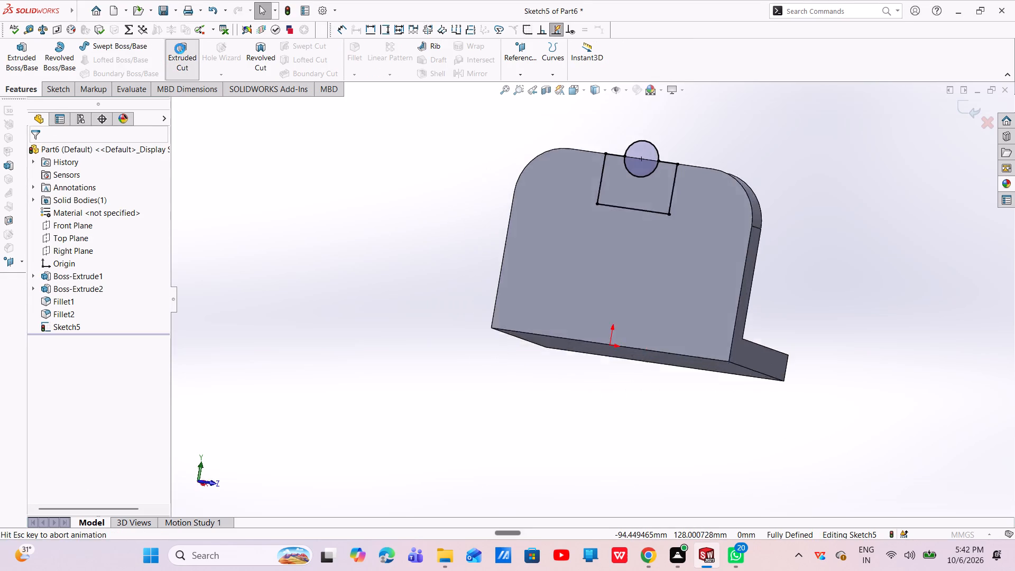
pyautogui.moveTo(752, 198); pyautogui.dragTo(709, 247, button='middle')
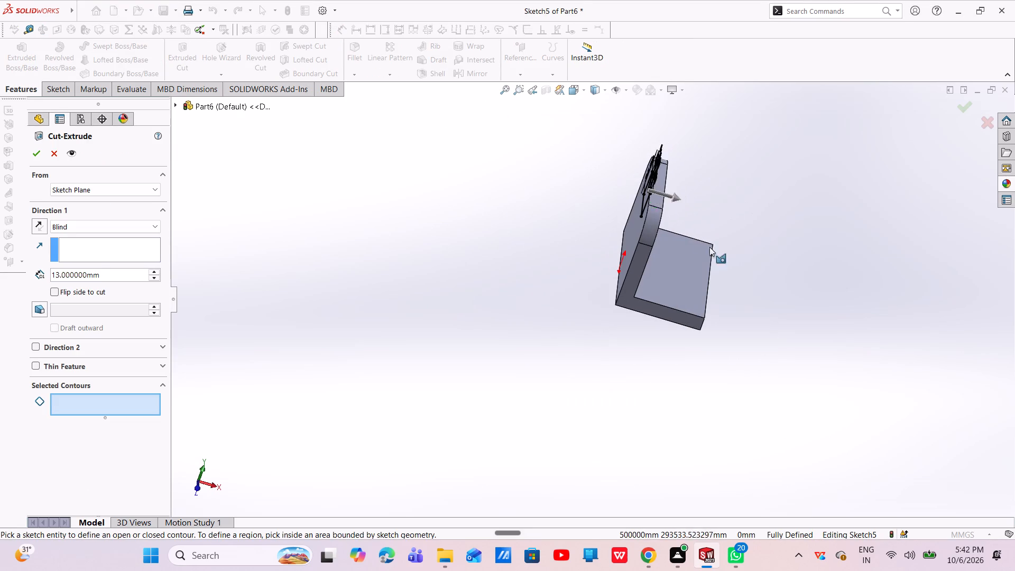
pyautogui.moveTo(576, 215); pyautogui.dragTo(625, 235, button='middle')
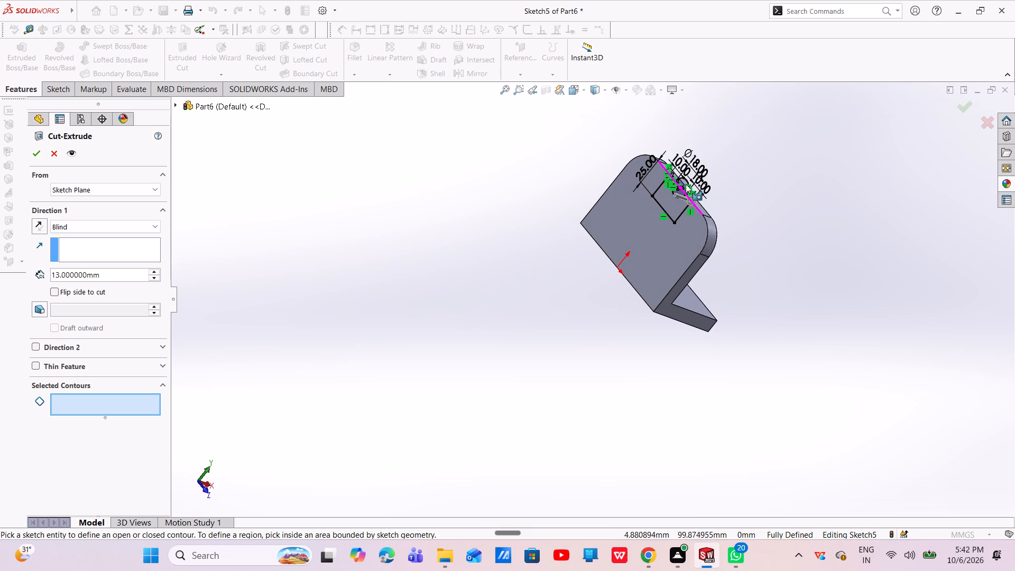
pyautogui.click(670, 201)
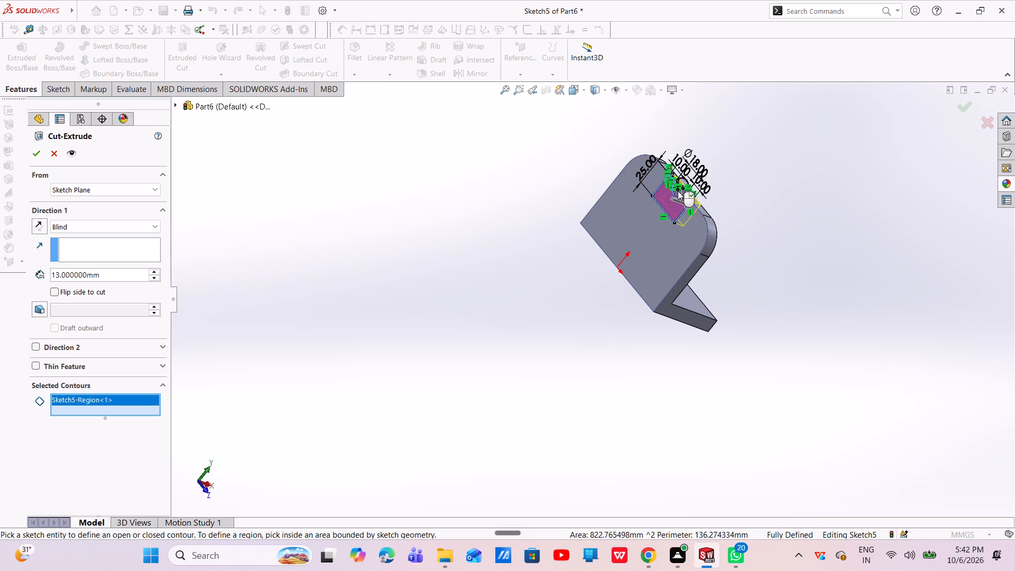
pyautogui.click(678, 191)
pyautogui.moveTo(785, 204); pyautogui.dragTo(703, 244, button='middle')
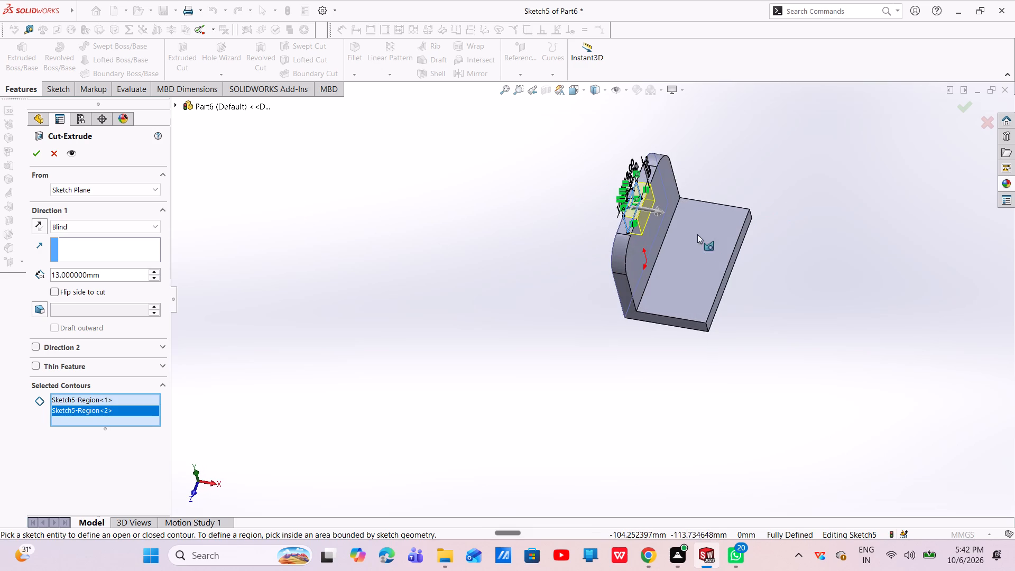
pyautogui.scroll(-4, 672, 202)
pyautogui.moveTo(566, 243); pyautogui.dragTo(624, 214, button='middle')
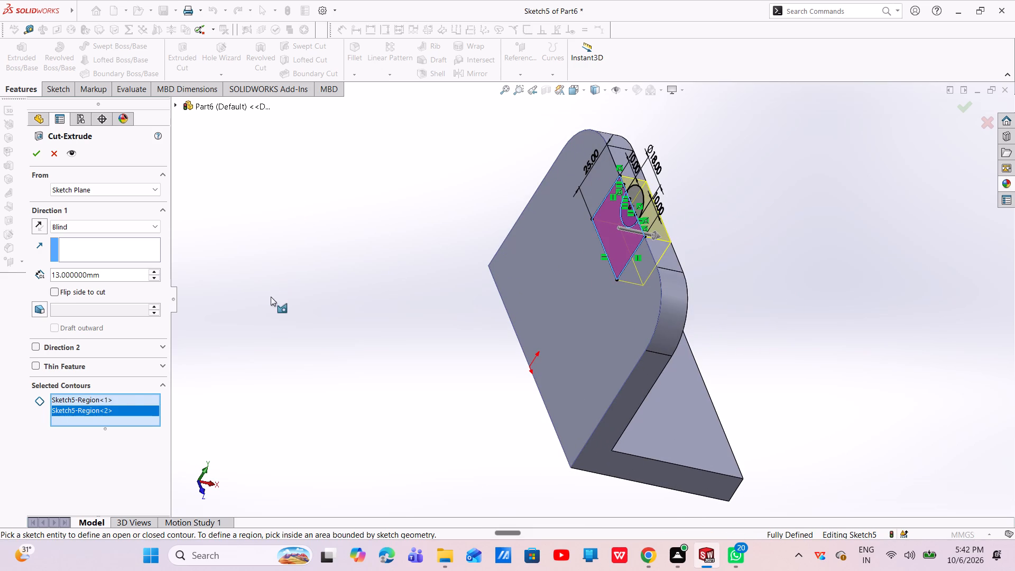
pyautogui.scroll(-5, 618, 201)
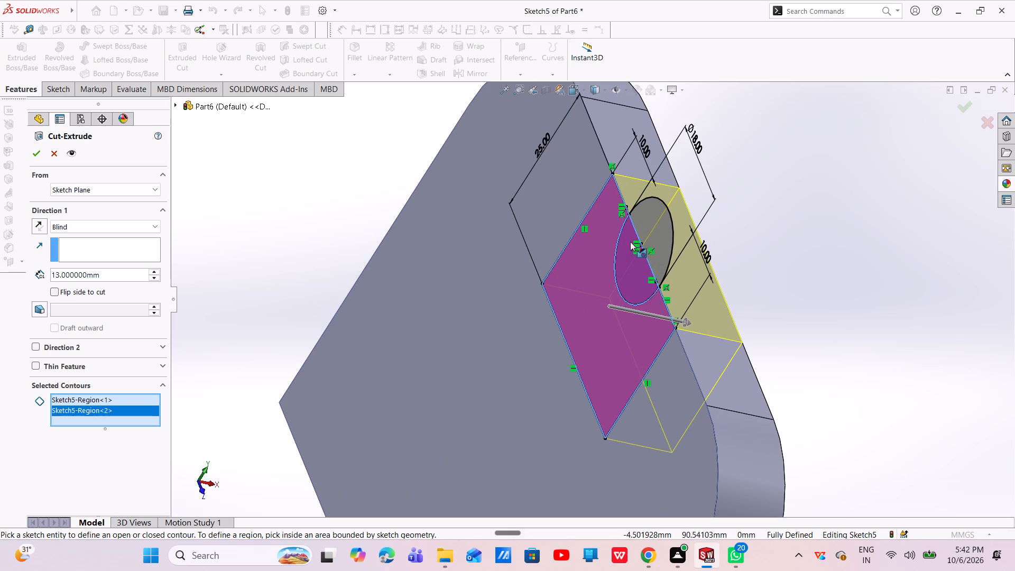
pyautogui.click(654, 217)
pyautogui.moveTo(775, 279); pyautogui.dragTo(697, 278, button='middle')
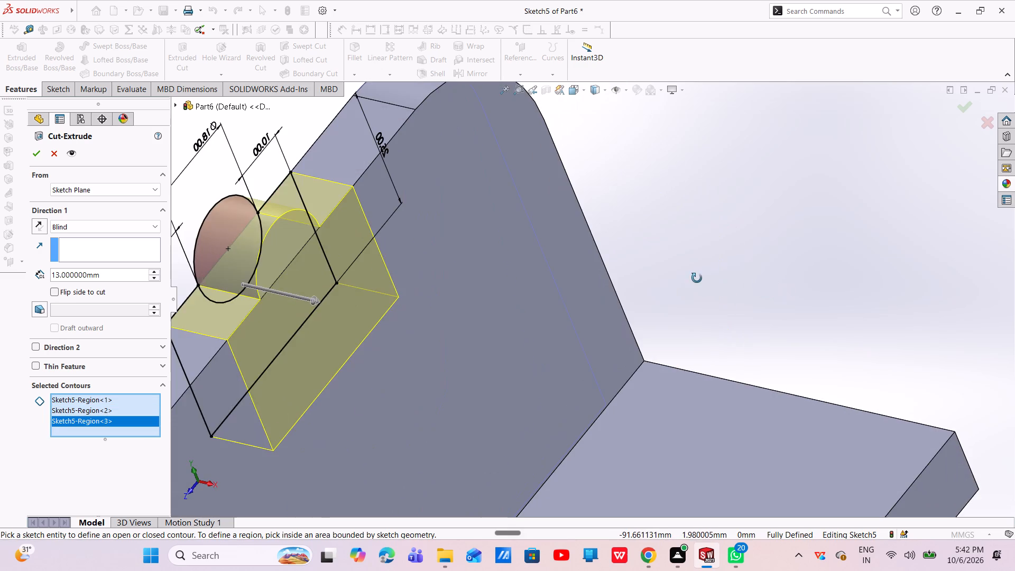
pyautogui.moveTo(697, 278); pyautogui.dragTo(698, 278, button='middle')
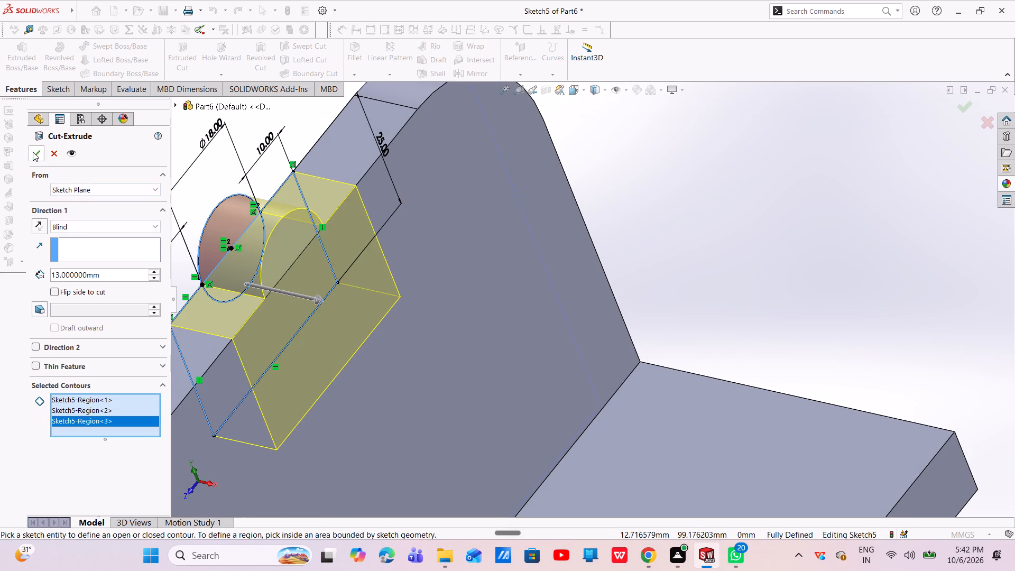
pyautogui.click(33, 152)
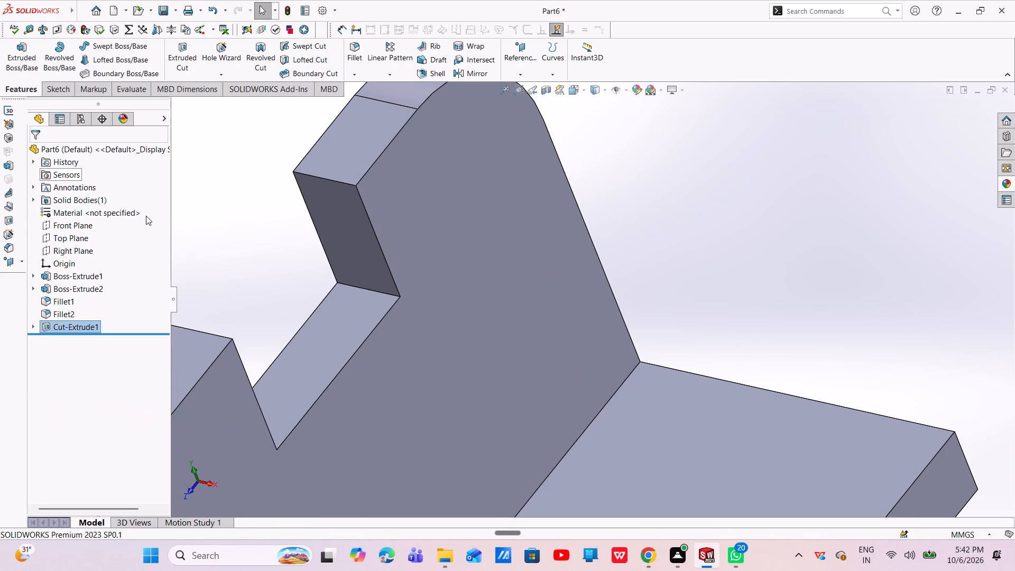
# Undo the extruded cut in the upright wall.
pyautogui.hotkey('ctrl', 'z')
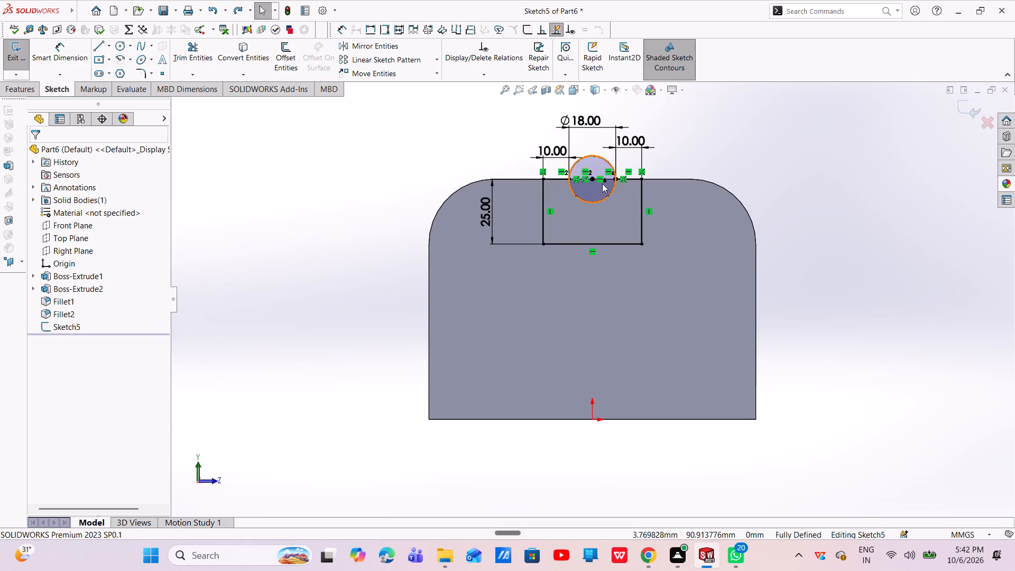
# Examine where the sketched circle and short lines meet the wall's top edge.
pyautogui.scroll(-7, 602, 183)
pyautogui.press('Escape')
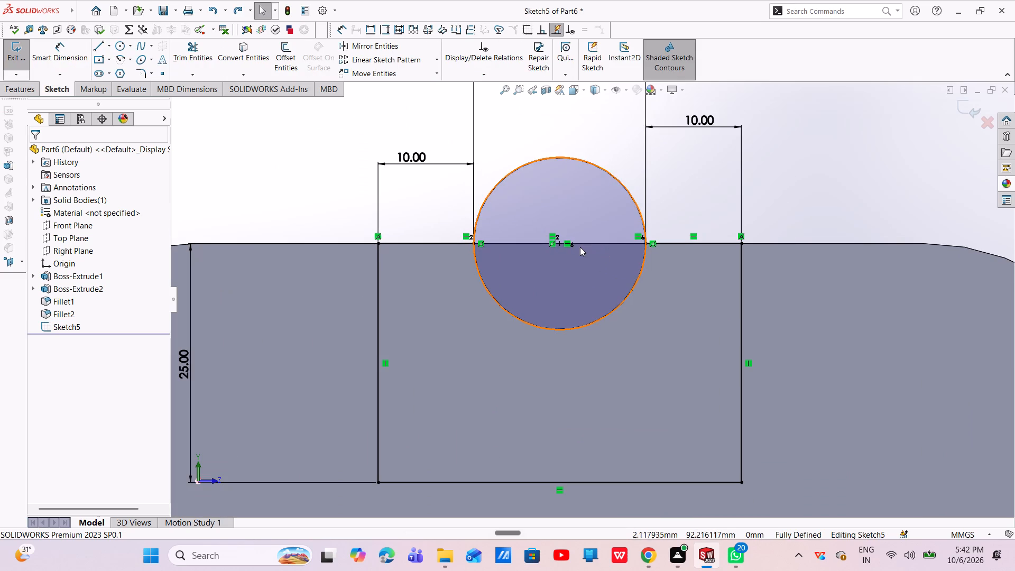
pyautogui.click(579, 244)
pyautogui.press('Escape')
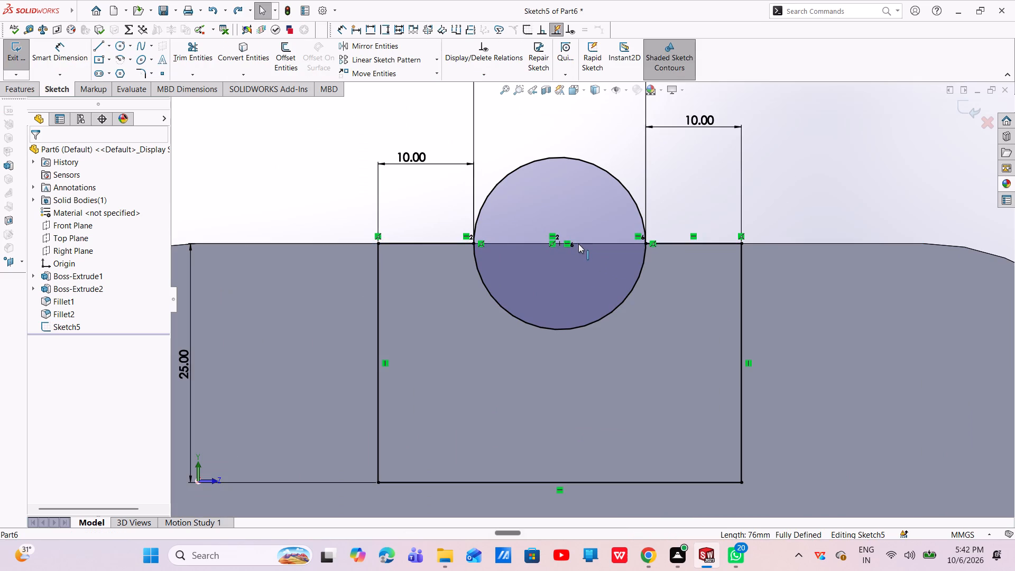
pyautogui.press('Escape')
pyautogui.scroll(-4, 571, 245)
pyautogui.moveTo(603, 256); pyautogui.dragTo(571, 309, button='middle')
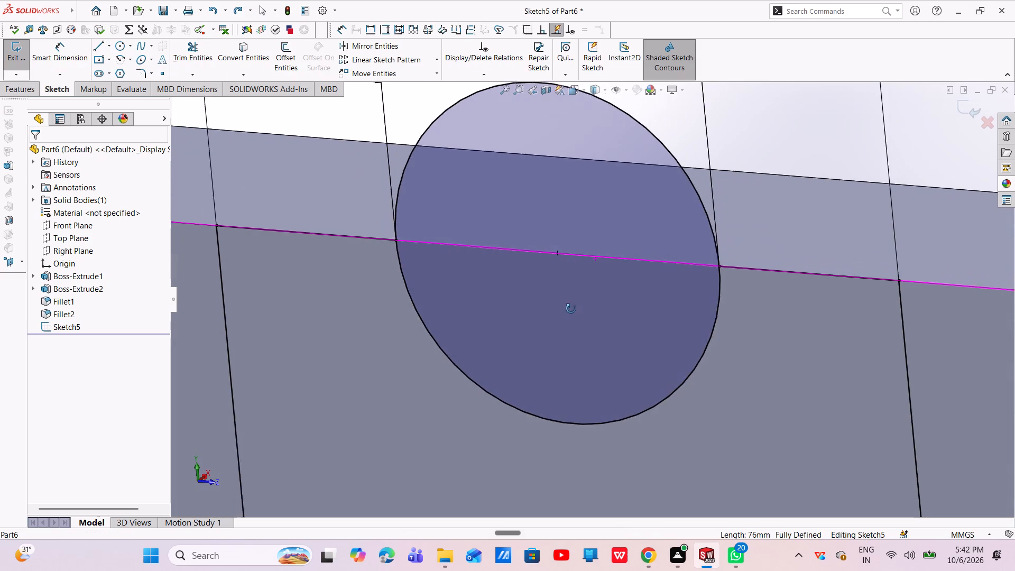
pyautogui.moveTo(571, 309); pyautogui.dragTo(569, 311, button='middle')
pyautogui.press('Escape')
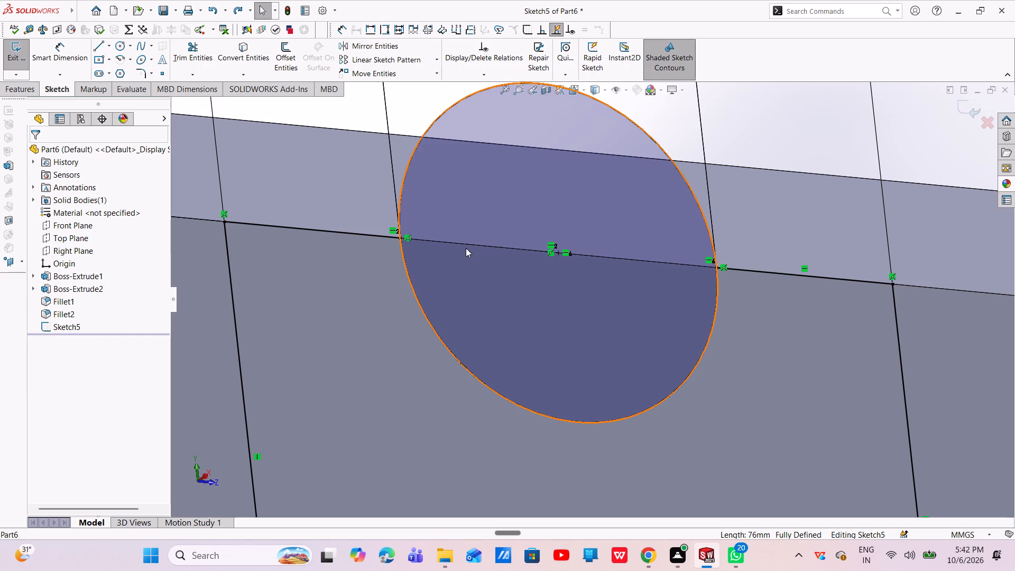
pyautogui.scroll(3, 472, 248)
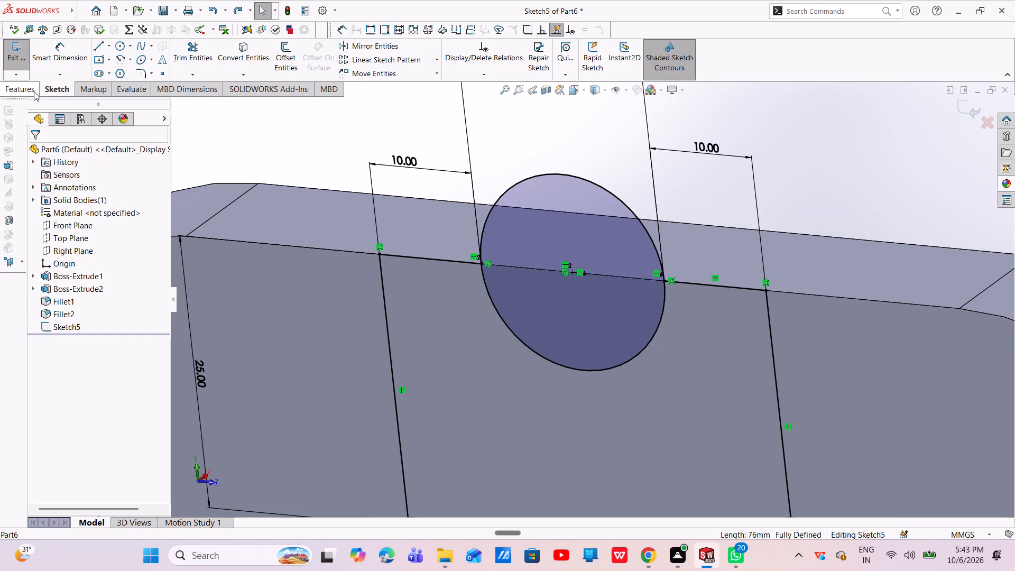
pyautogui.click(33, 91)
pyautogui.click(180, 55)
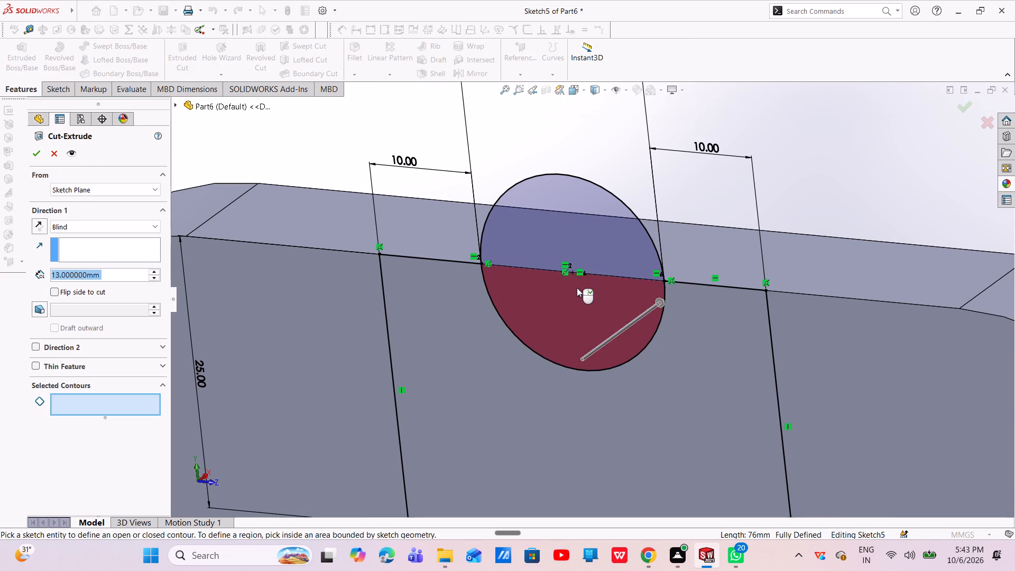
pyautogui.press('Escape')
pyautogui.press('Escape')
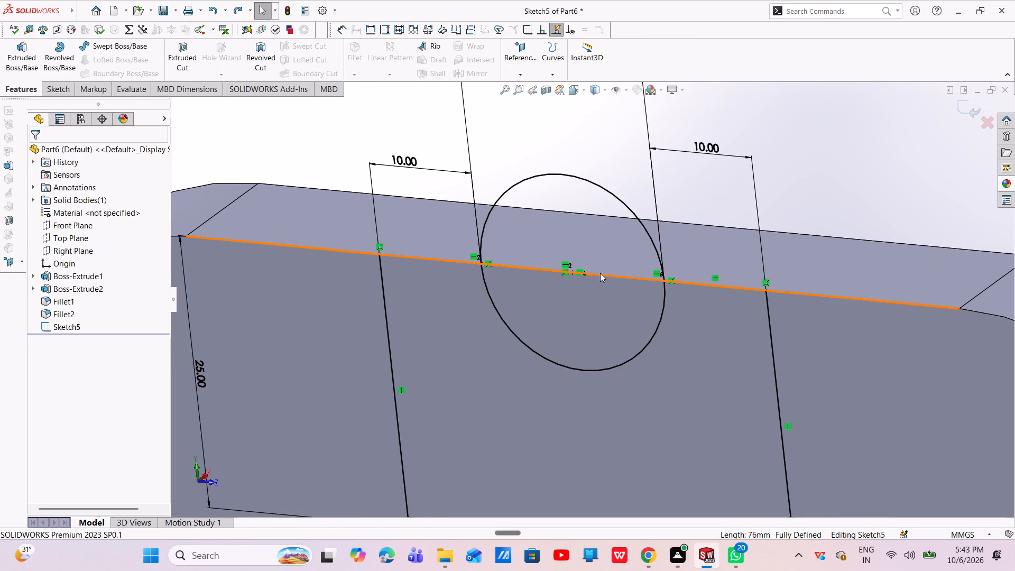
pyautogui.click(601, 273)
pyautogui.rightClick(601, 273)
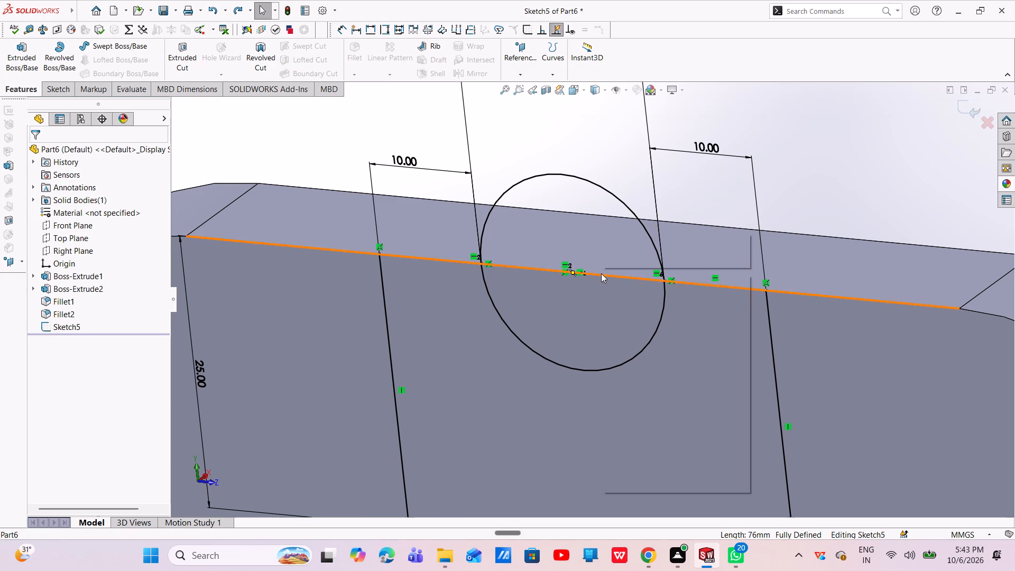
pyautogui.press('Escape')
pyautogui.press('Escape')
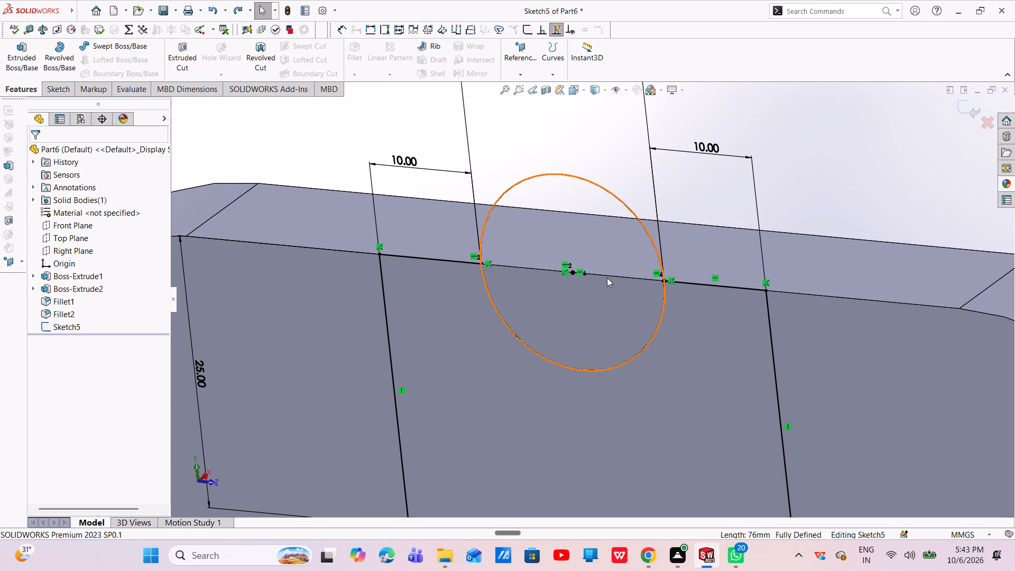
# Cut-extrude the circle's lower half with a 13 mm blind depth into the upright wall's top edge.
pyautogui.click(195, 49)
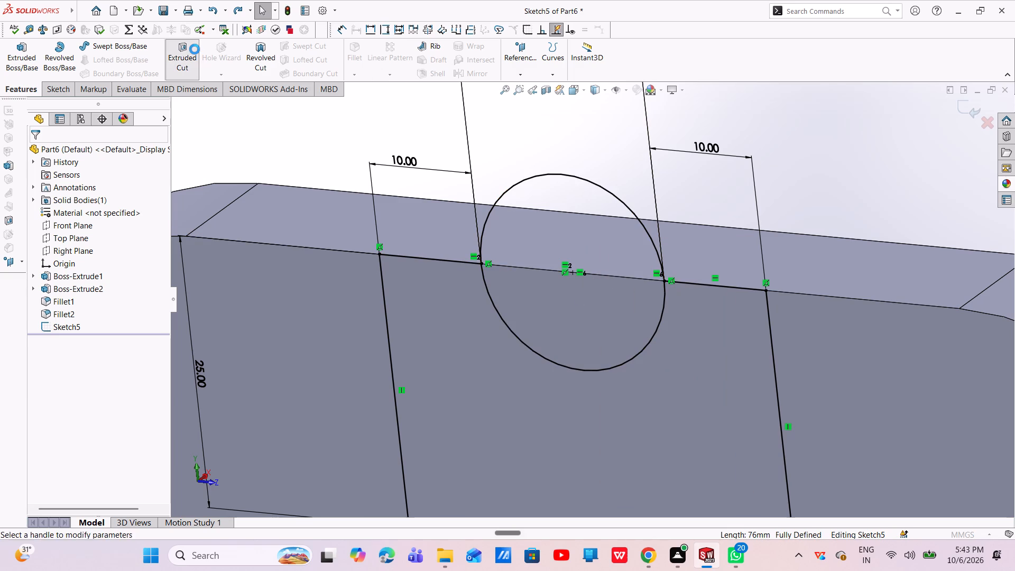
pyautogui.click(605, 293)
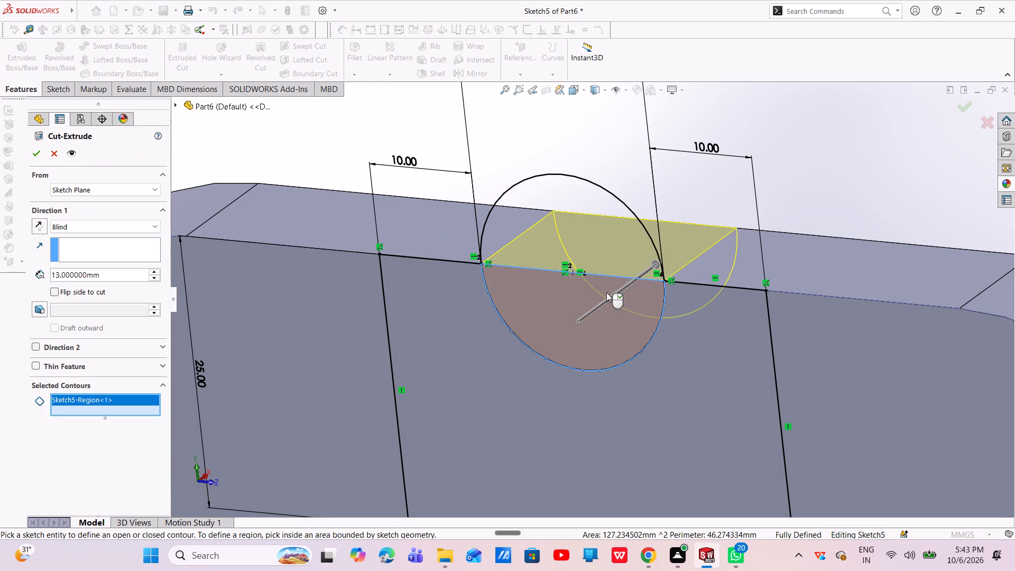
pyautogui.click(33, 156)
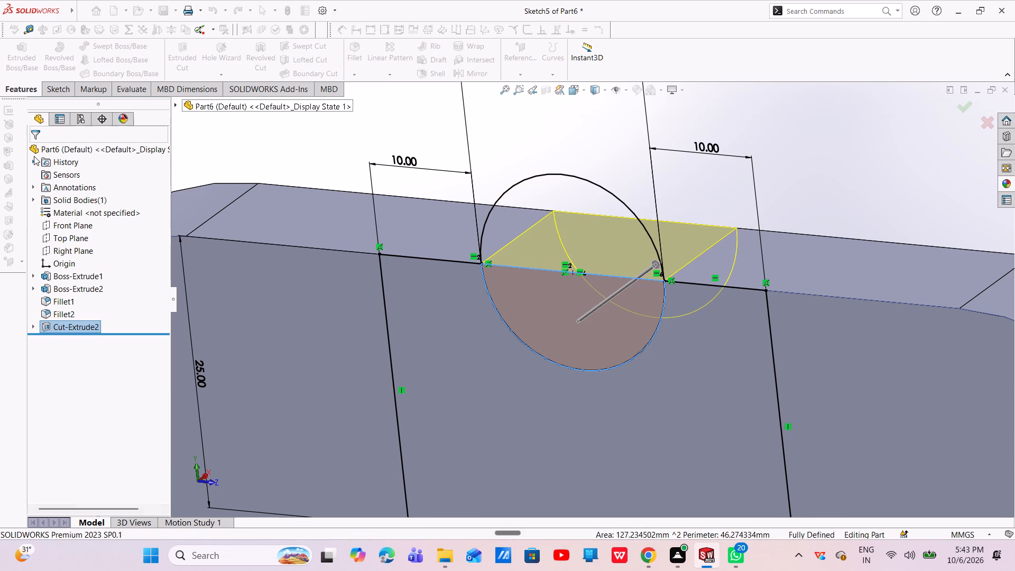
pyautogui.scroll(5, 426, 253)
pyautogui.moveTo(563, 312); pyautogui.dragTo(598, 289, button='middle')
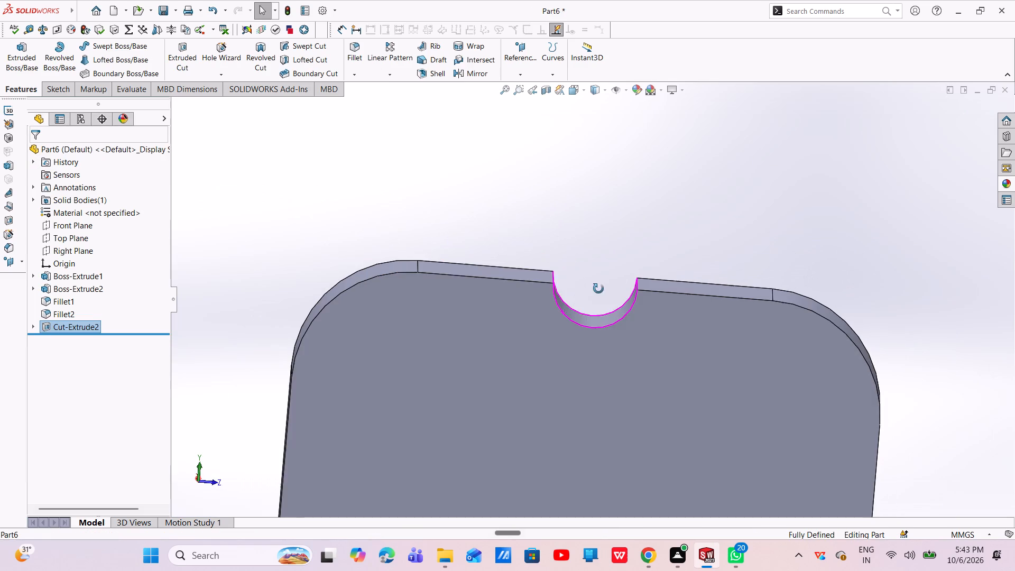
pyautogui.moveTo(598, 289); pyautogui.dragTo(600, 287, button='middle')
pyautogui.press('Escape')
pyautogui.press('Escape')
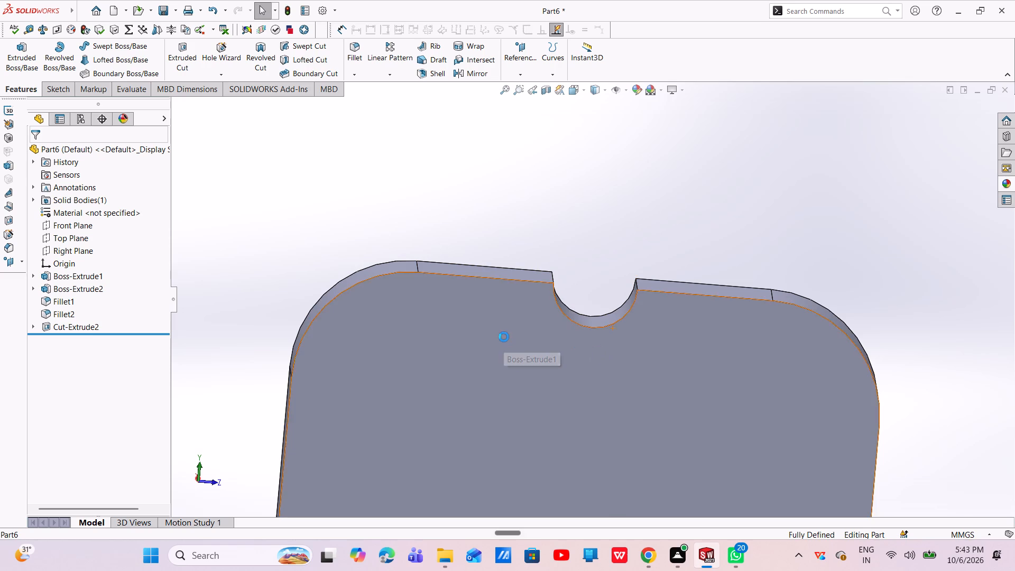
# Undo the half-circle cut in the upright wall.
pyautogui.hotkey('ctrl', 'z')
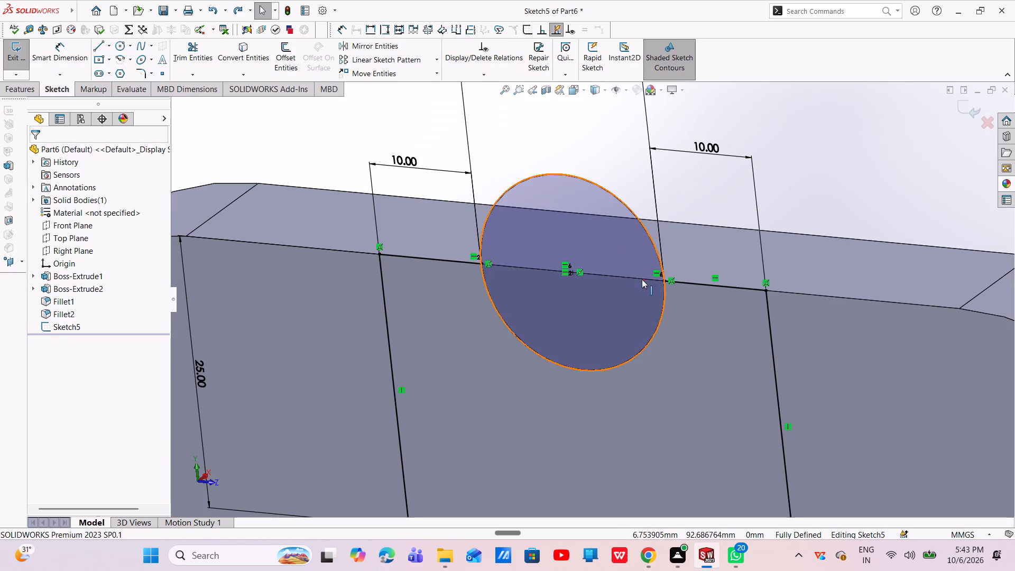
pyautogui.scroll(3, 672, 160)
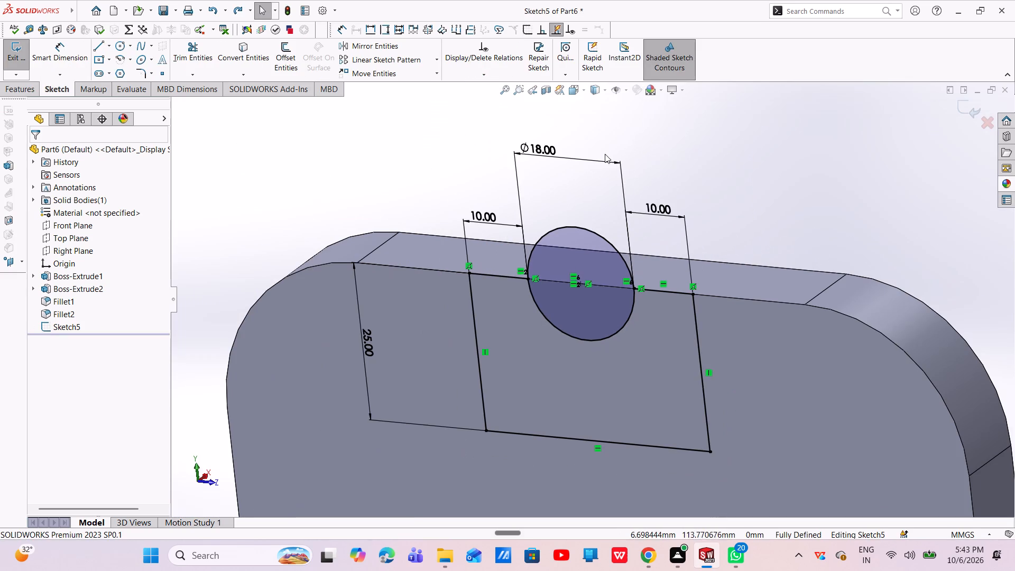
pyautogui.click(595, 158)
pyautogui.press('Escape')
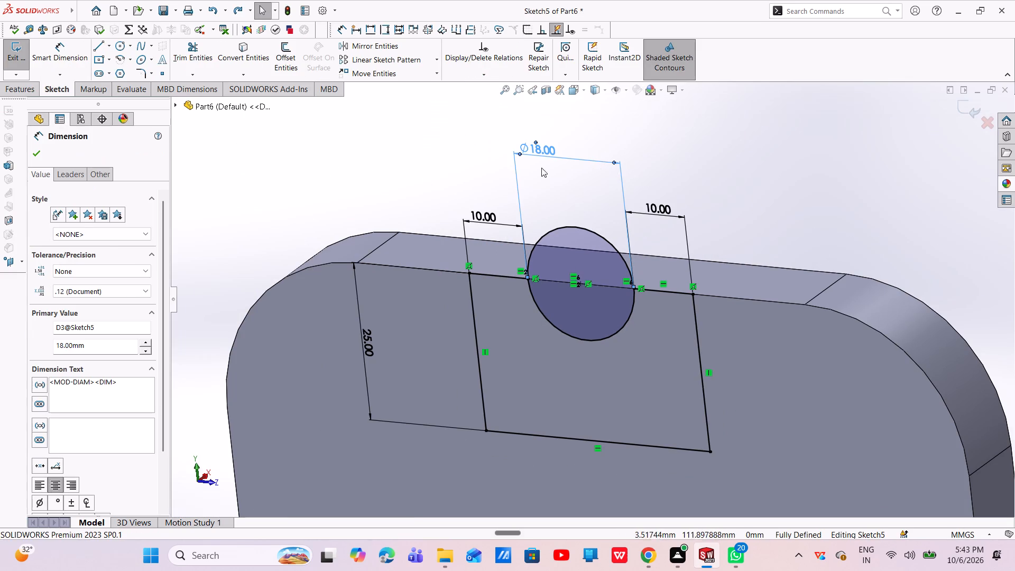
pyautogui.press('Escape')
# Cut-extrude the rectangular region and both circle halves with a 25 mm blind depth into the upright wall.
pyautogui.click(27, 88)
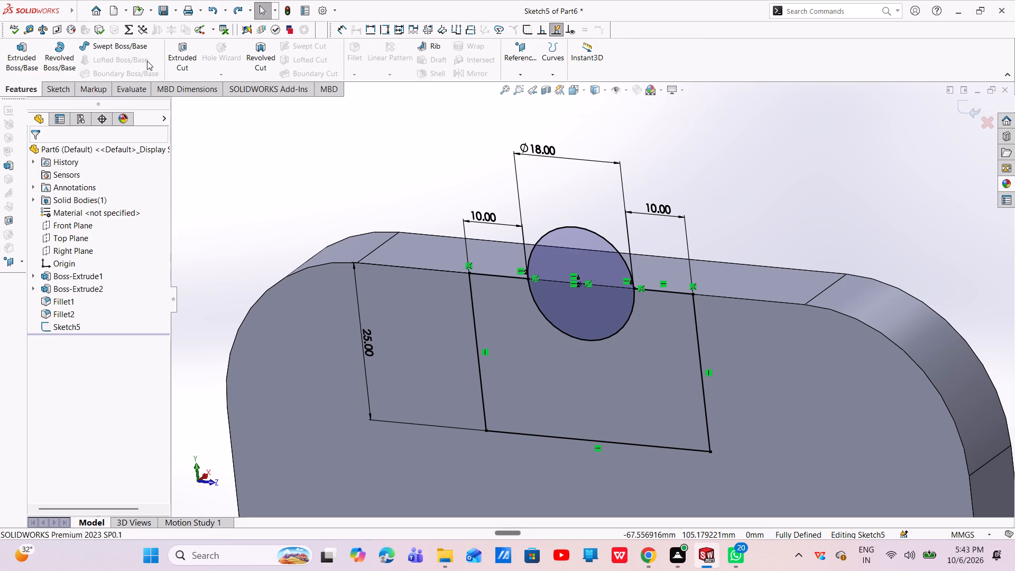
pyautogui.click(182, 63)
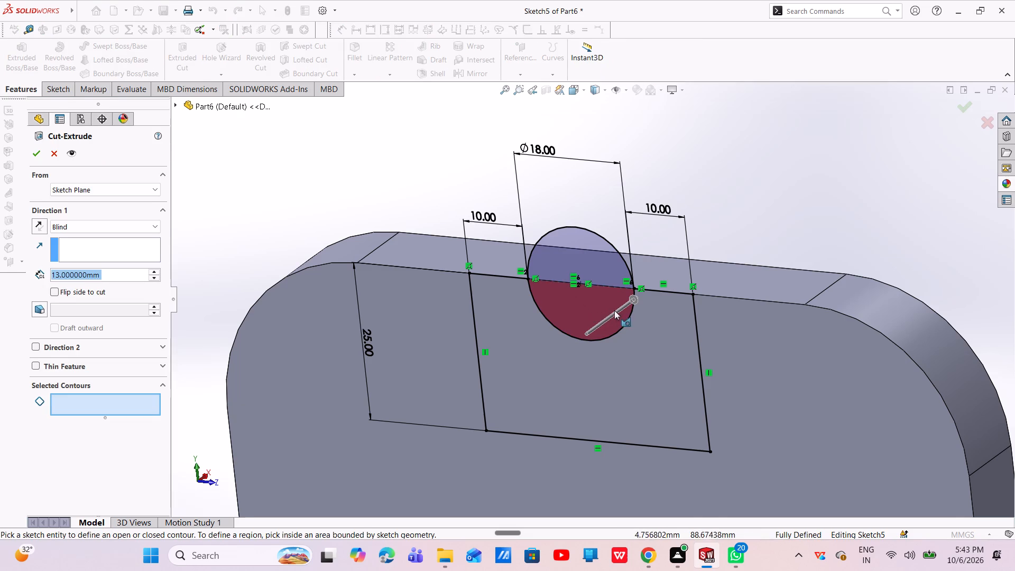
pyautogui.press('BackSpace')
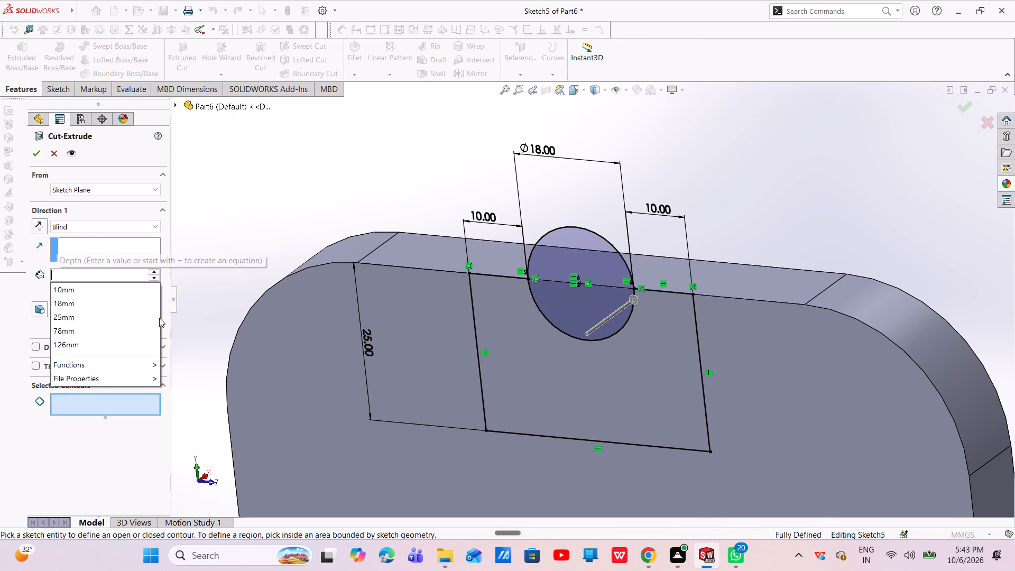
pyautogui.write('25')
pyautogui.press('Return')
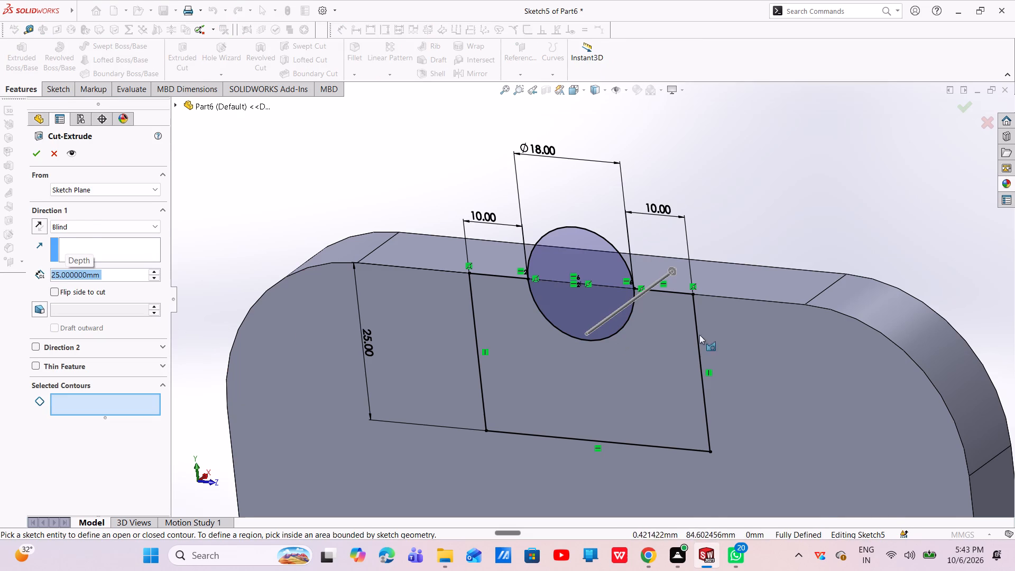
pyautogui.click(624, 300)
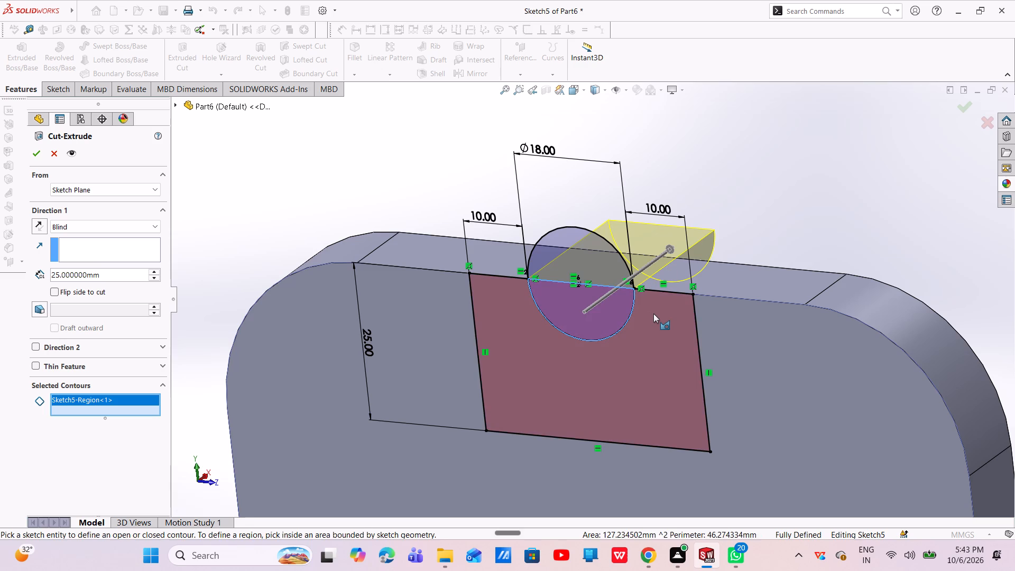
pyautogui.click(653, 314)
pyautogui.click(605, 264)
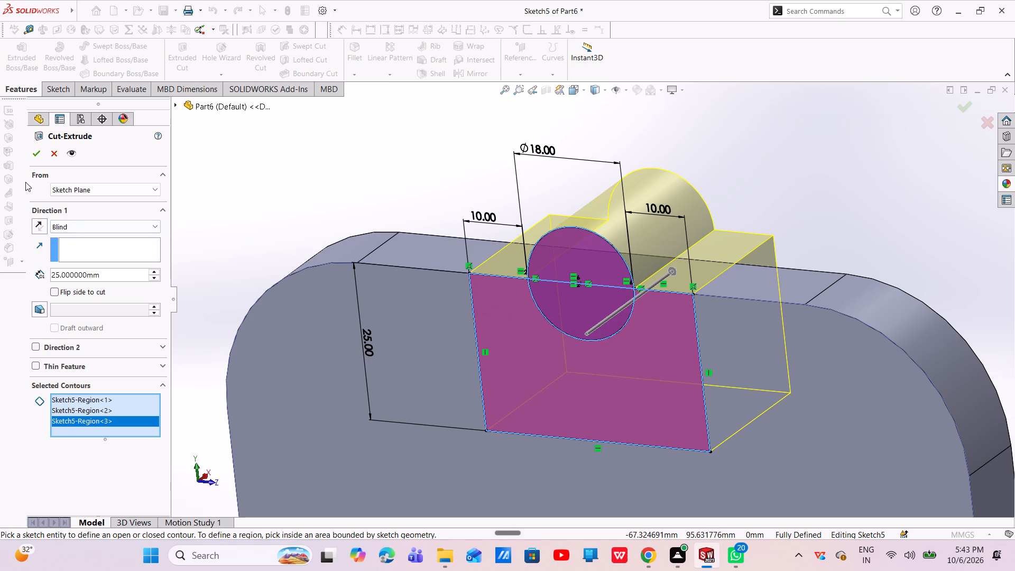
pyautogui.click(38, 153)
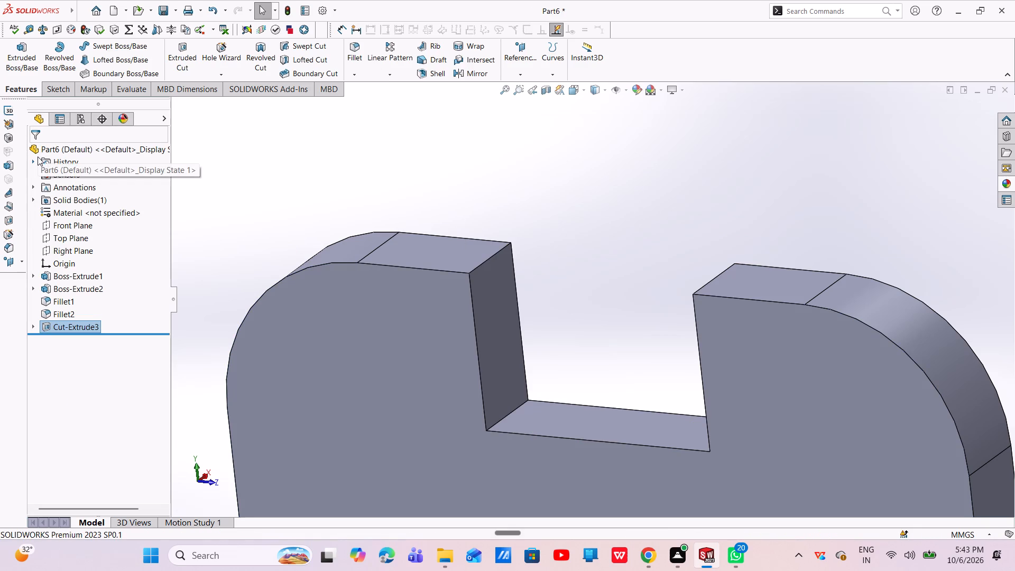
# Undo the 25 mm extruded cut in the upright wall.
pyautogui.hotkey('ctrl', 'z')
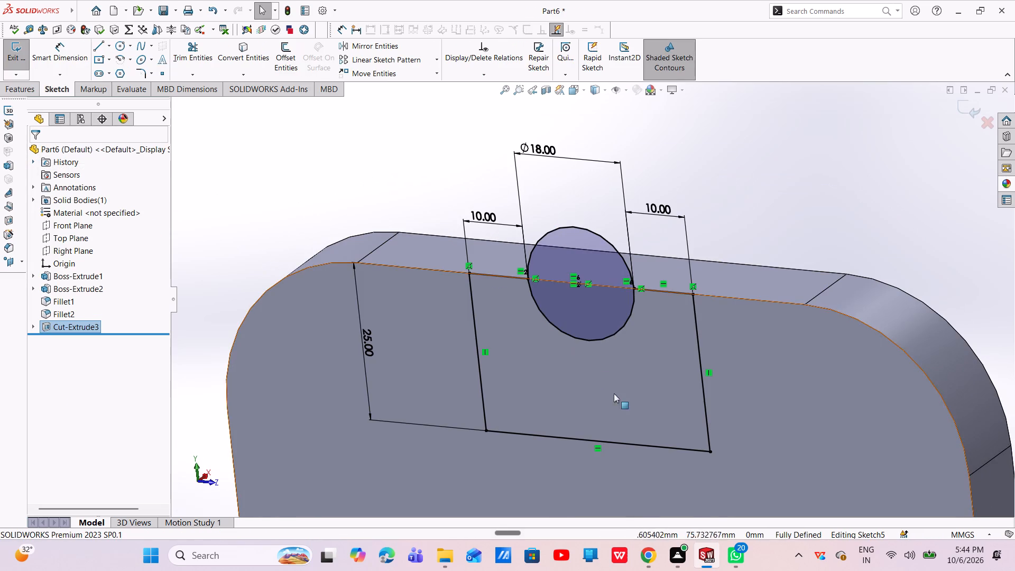
# Boss-extrude the rectangular region around the circle's lower half 25 mm blind, reversed through the wall toward the base side, with Merge result on.
pyautogui.click(3, 93)
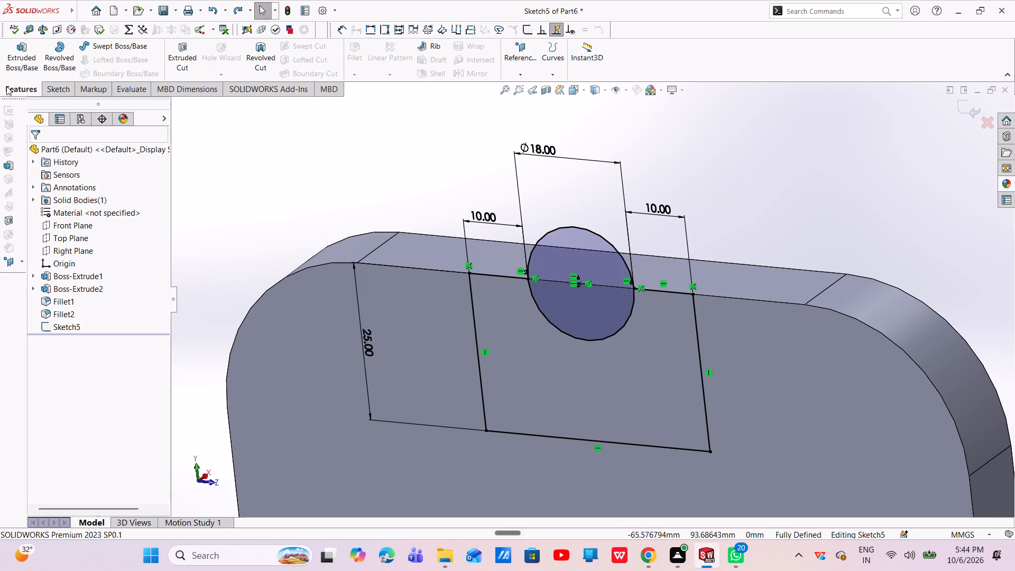
pyautogui.click(24, 58)
pyautogui.click(638, 345)
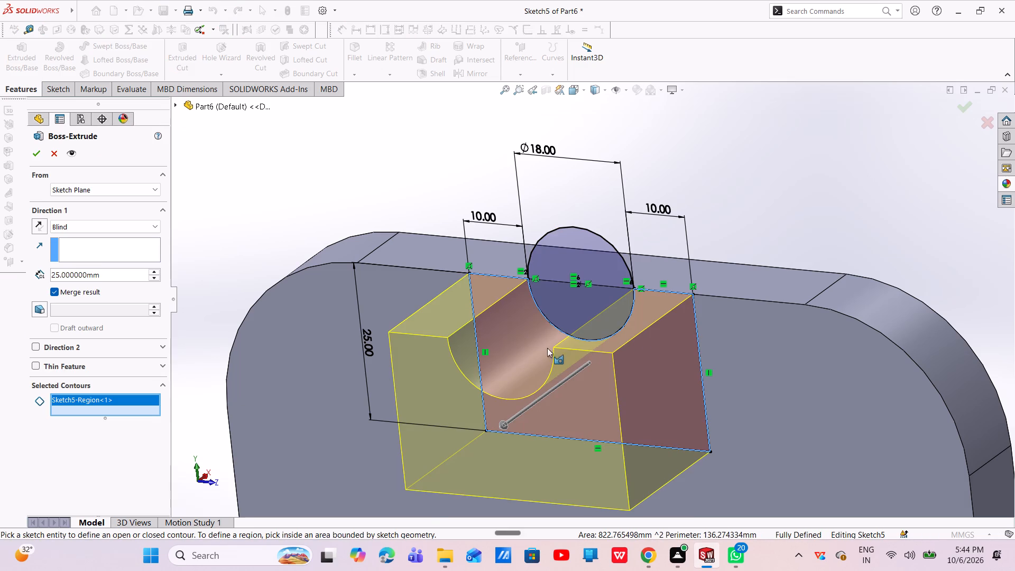
pyautogui.click(500, 424)
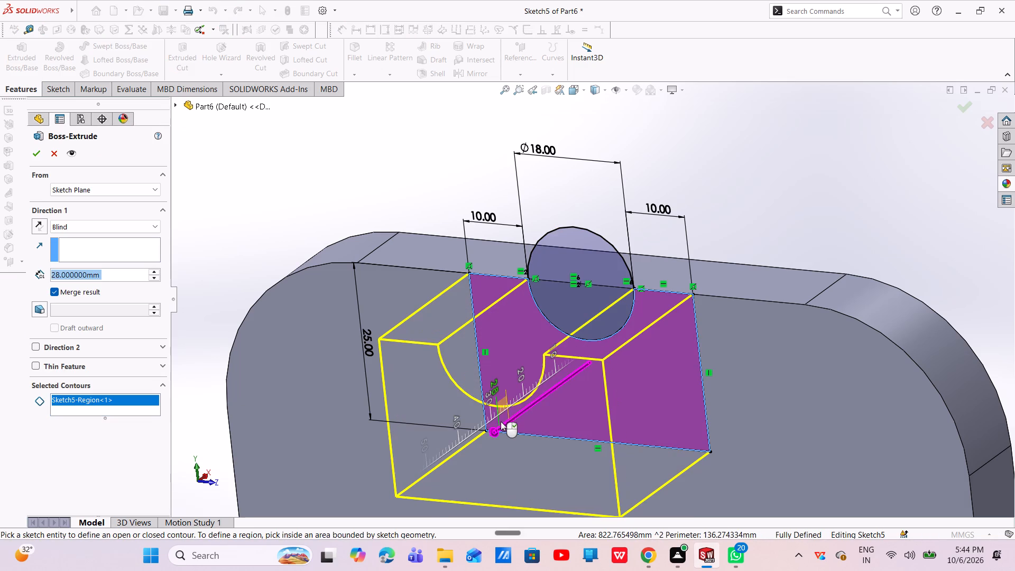
pyautogui.click(722, 201)
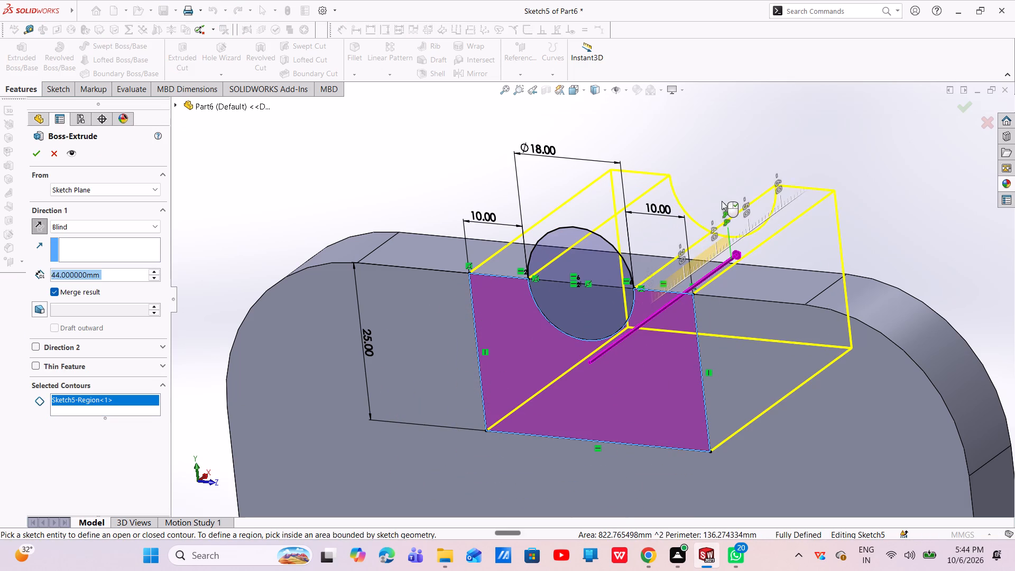
pyautogui.moveTo(107, 269); pyautogui.dragTo(69, 275)
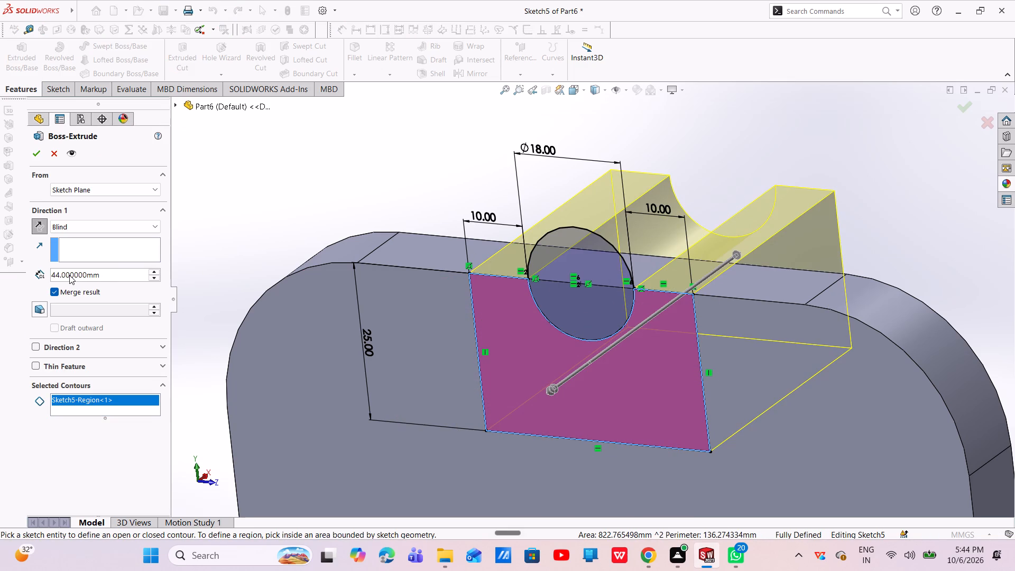
pyautogui.click(96, 276)
pyautogui.click(102, 276)
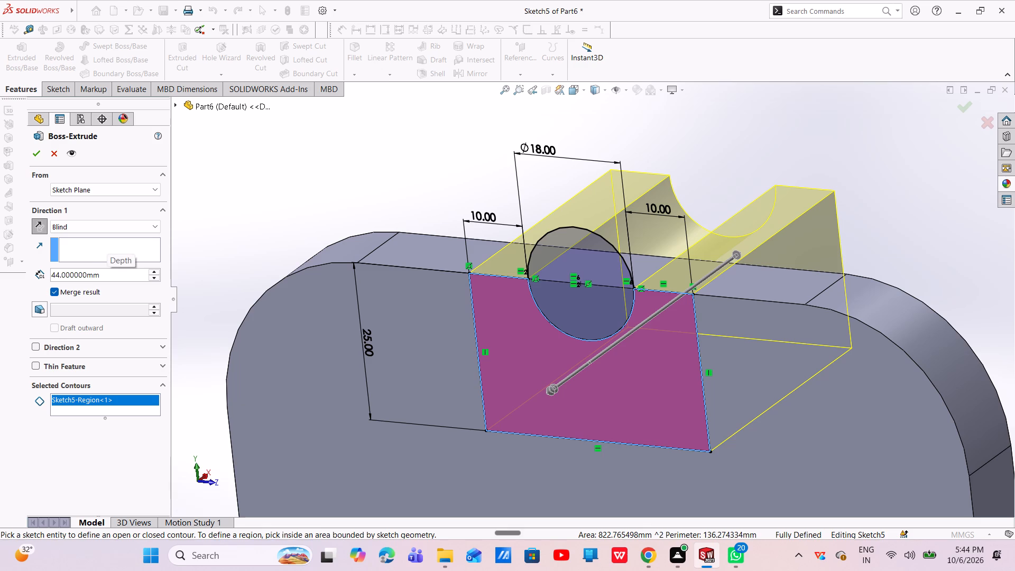
pyautogui.press('BackSpace')
pyautogui.press('BackSpace')
pyautogui.press('BackSpace')
pyautogui.press('BackSpace')
pyautogui.press('BackSpace')
pyautogui.press('BackSpace')
pyautogui.press('BackSpace')
pyautogui.press('BackSpace')
pyautogui.press('BackSpace')
pyautogui.press('BackSpace')
pyautogui.press('BackSpace')
pyautogui.press('BackSpace')
pyautogui.press('BackSpace')
pyautogui.press('BackSpace')
pyautogui.press('BackSpace')
pyautogui.press('BackSpace')
pyautogui.press('BackSpace')
pyautogui.press('BackSpace')
pyautogui.press('BackSpace')
pyautogui.press('BackSpace')
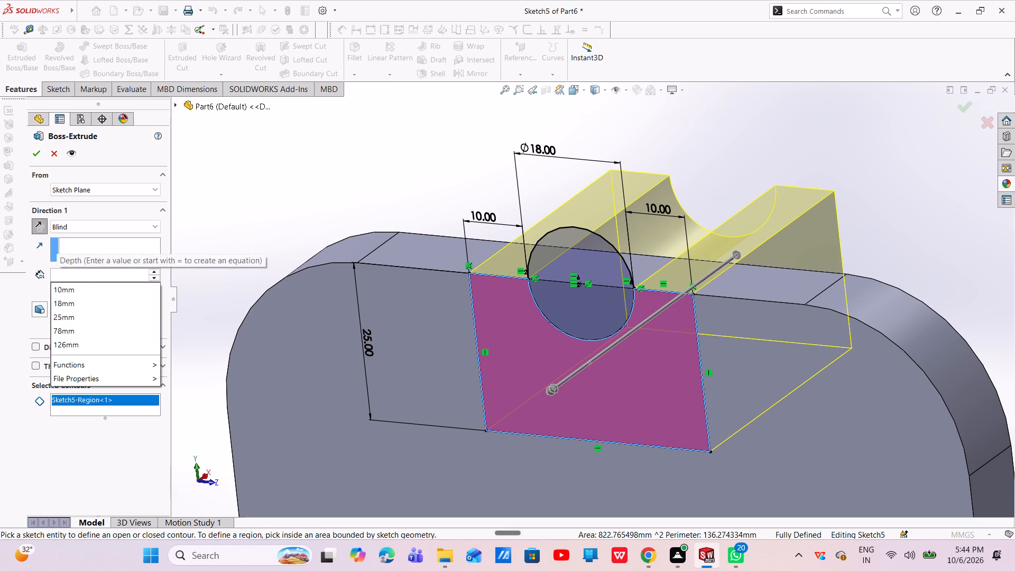
pyautogui.write('25')
pyautogui.press('Return')
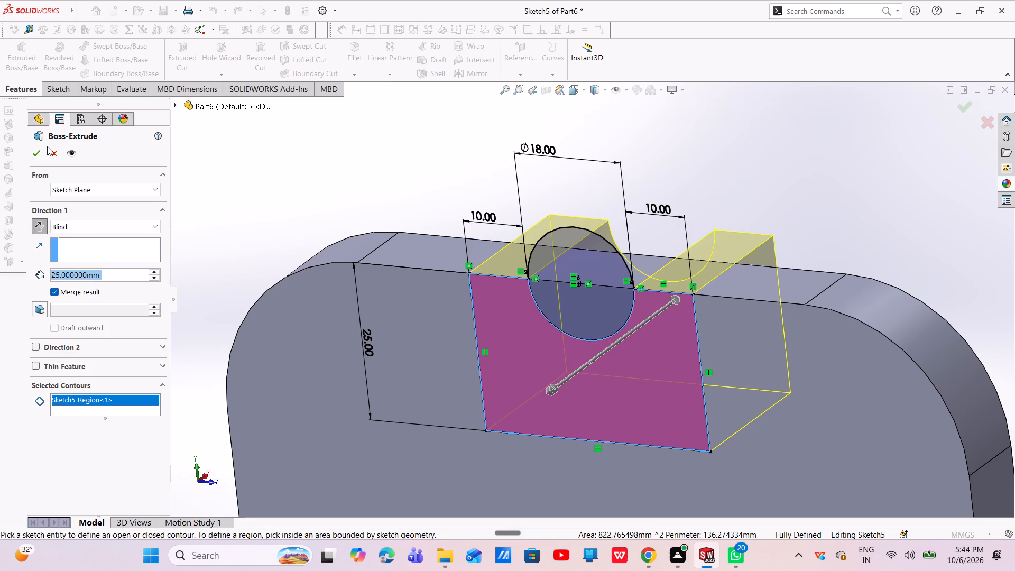
pyautogui.click(41, 152)
pyautogui.scroll(1, 622, 250)
pyautogui.moveTo(622, 250); pyautogui.dragTo(629, 263, button='middle')
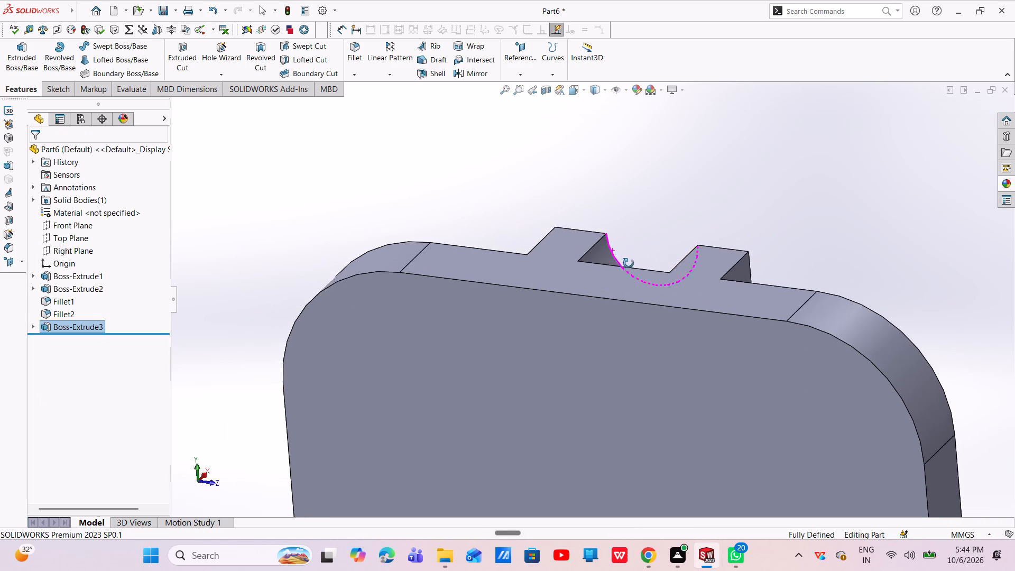
pyautogui.moveTo(629, 263); pyautogui.dragTo(614, 326, button='middle')
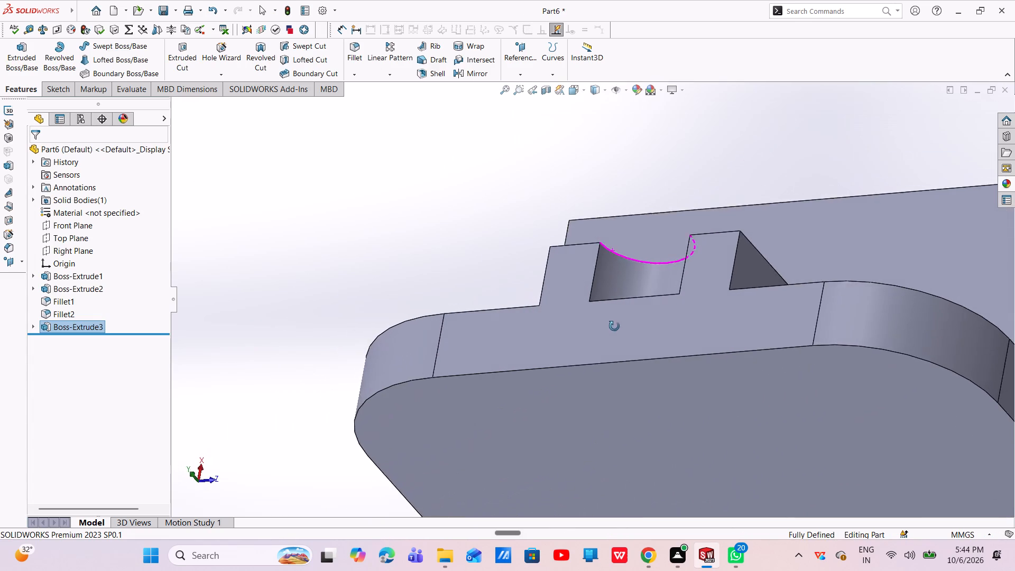
pyautogui.moveTo(614, 326); pyautogui.dragTo(620, 315, button='middle')
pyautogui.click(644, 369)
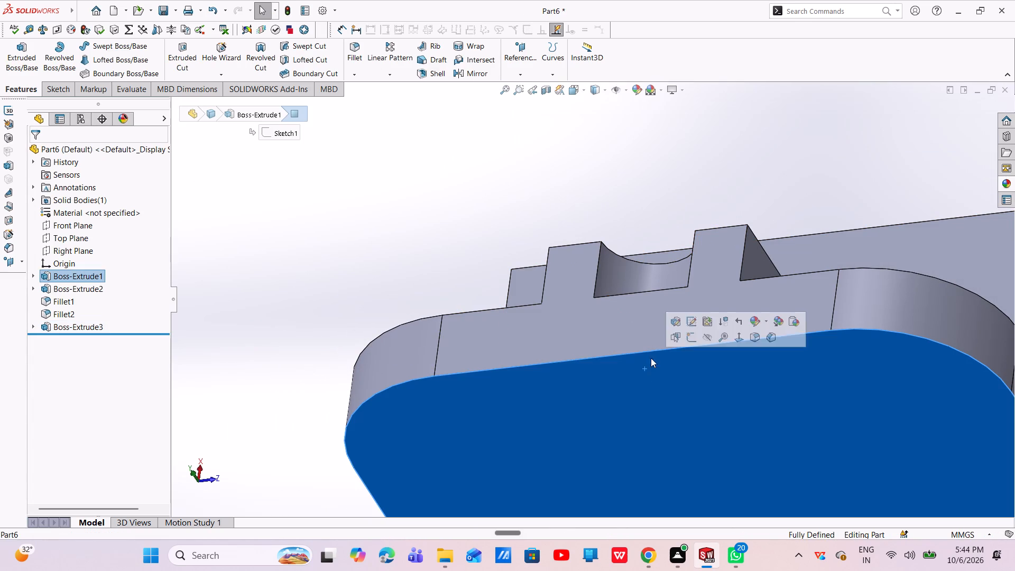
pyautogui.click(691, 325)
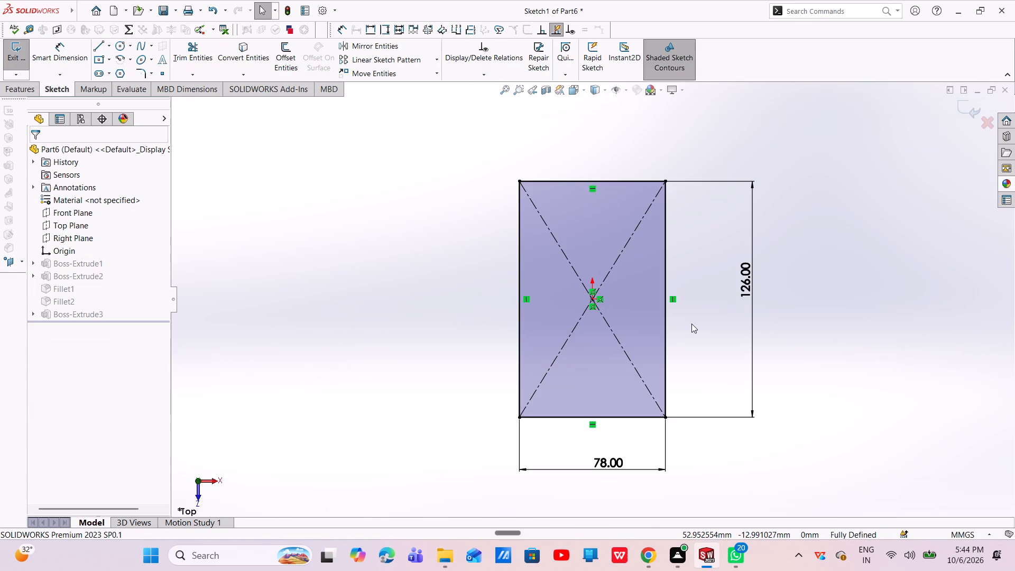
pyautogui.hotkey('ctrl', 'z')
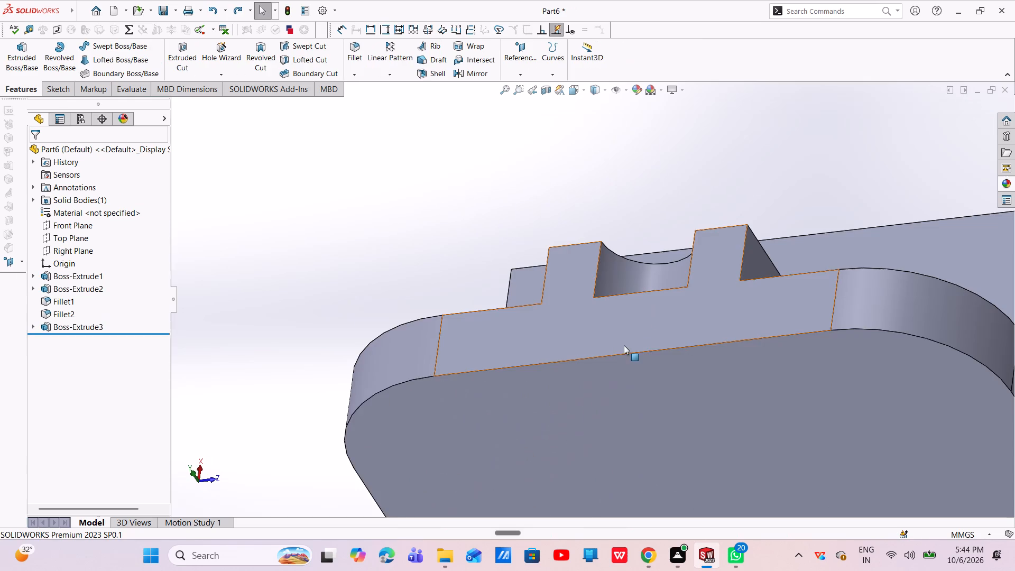
# On the upright wall's outer face, sketch a circle about 21 mm in diameter centered on the top edge's midpoint.
pyautogui.click(656, 370)
pyautogui.click(701, 340)
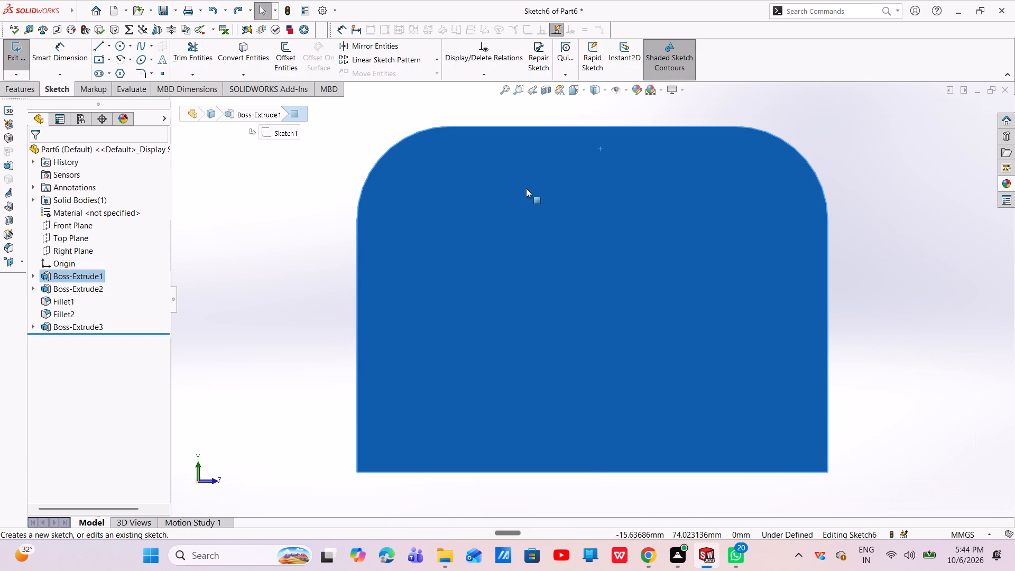
pyautogui.press('Escape')
pyautogui.click(118, 43)
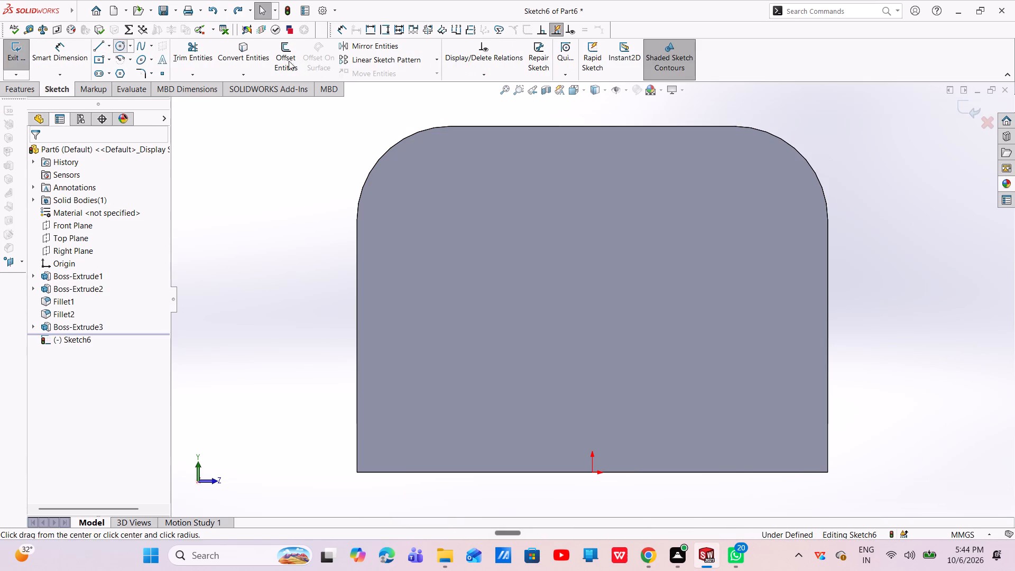
pyautogui.click(593, 124)
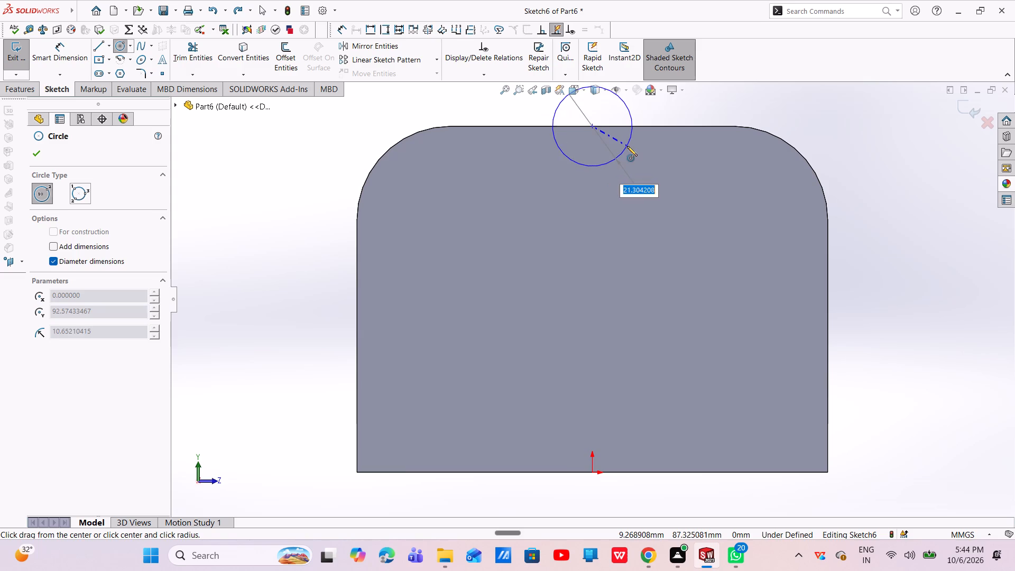
pyautogui.click(627, 146)
pyautogui.press('Escape')
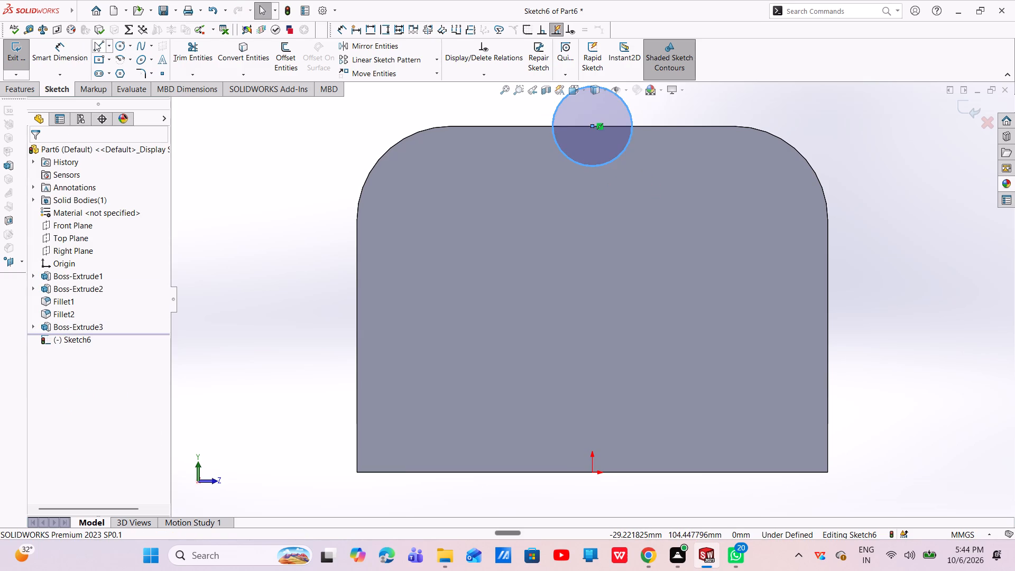
# Dimension the circle's diameter to 18 mm.
pyautogui.click(78, 49)
pyautogui.click(630, 119)
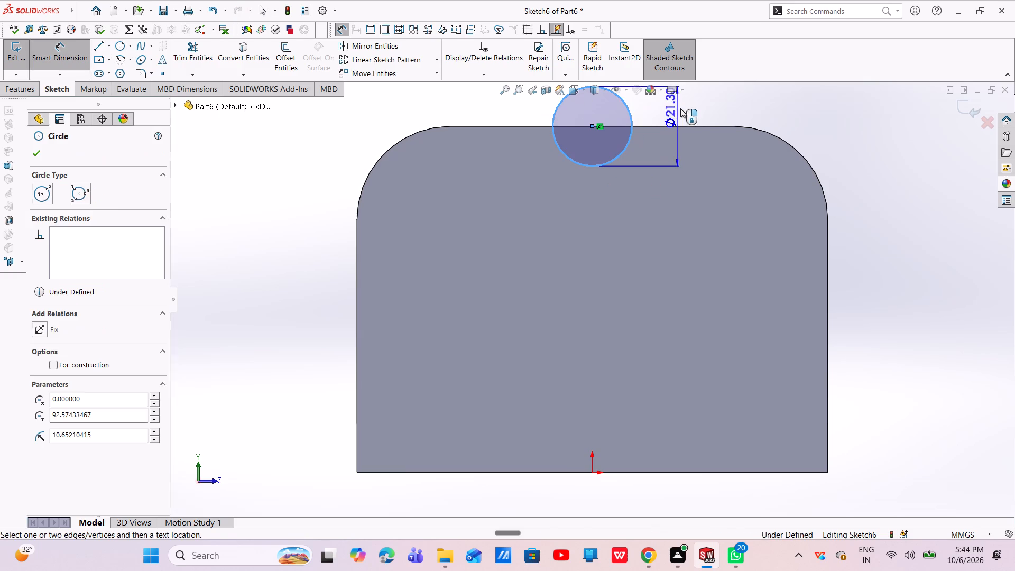
pyautogui.click(695, 114)
pyautogui.press('BackSpace')
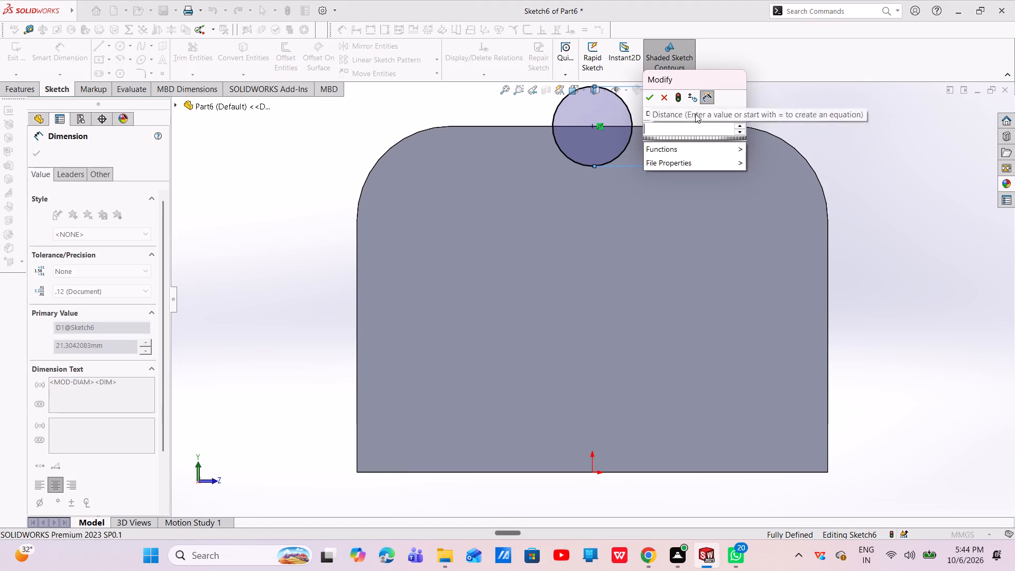
pyautogui.write('18')
pyautogui.press('Return')
pyautogui.press('Escape')
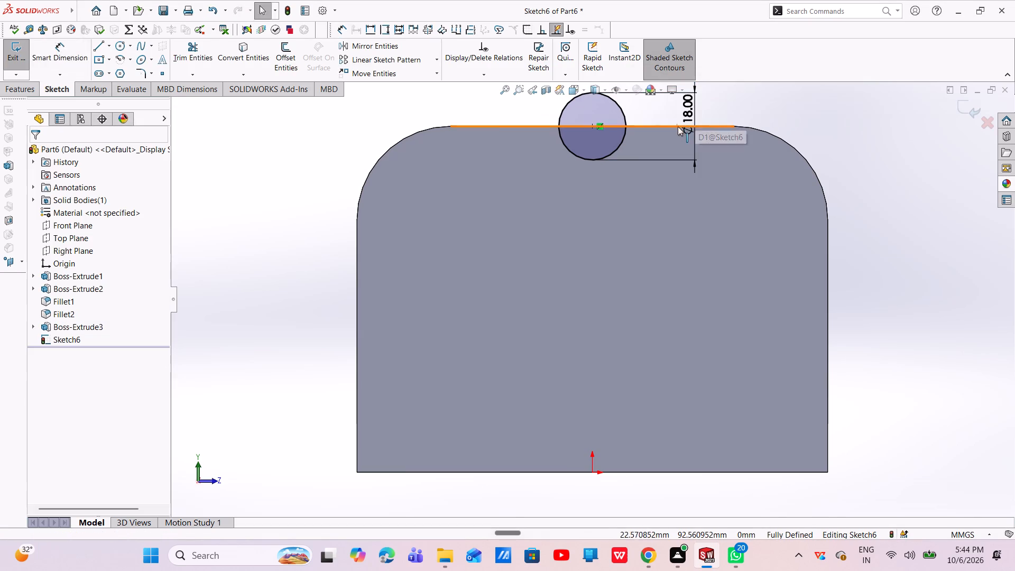
# Cut-extrude the 18 mm circle 25 mm blind through the wall to extend the semicircular recess.
pyautogui.click(27, 87)
pyautogui.click(185, 57)
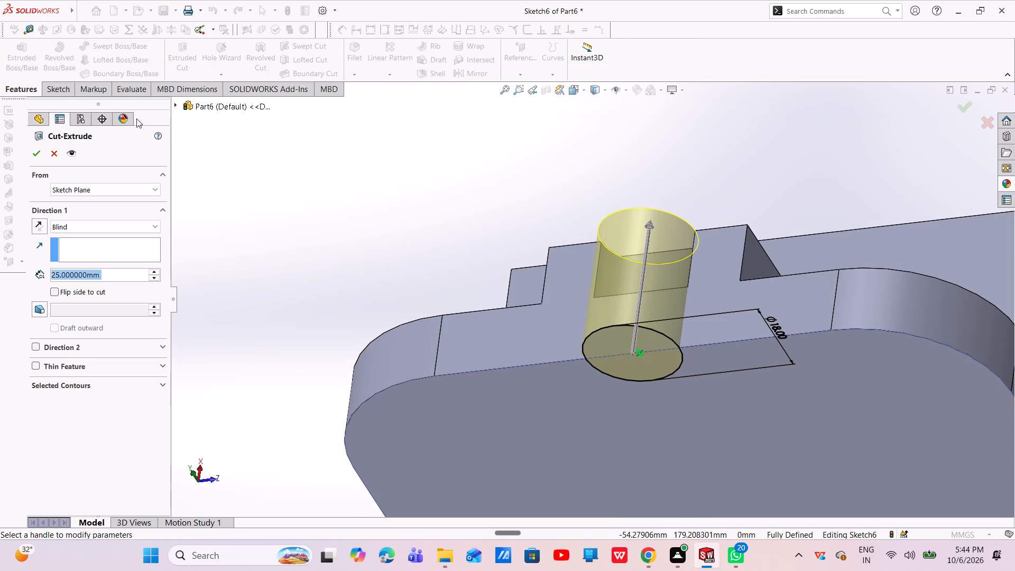
pyautogui.click(32, 159)
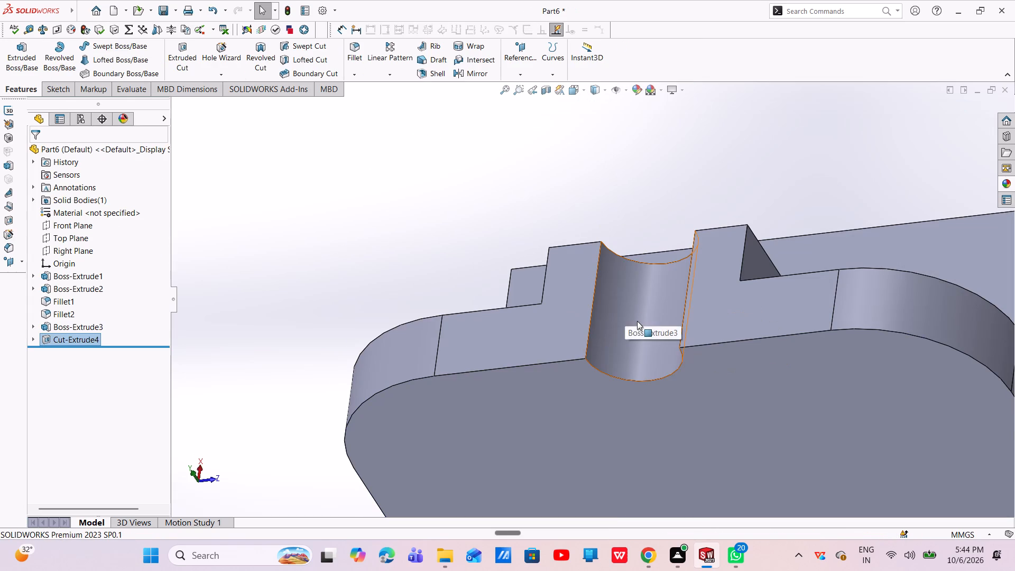
# On the upright wall's base-side face, sketch a circle about 13 mm in diameter between the left rounded corner and the boss.
pyautogui.moveTo(637, 321); pyautogui.dragTo(676, 294, button='middle')
pyautogui.press('Escape')
pyautogui.scroll(1, 691, 349)
pyautogui.moveTo(691, 349); pyautogui.dragTo(680, 316, button='middle')
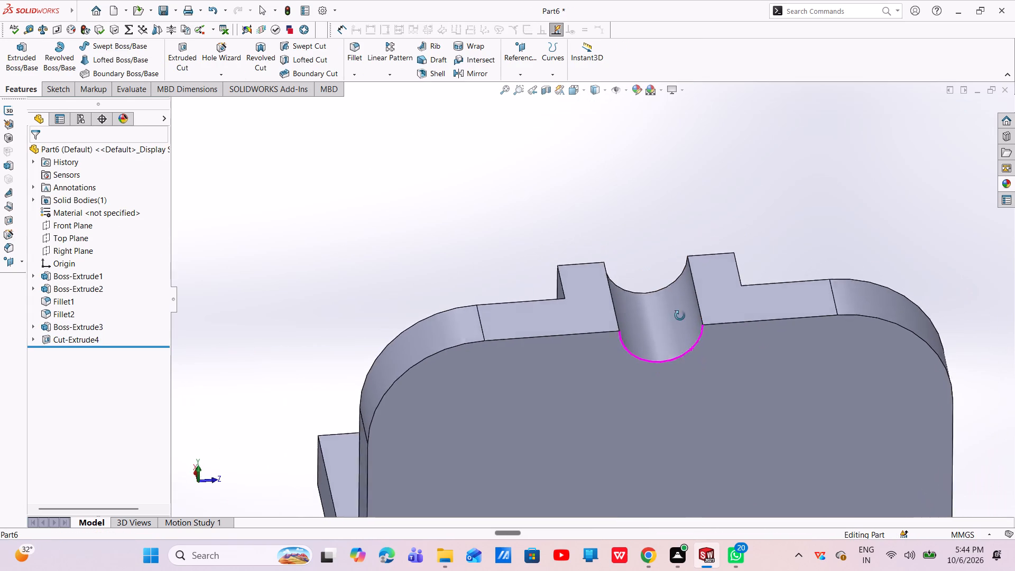
pyautogui.moveTo(680, 316); pyautogui.dragTo(677, 200, button='middle')
pyautogui.scroll(6, 703, 380)
pyautogui.moveTo(679, 382); pyautogui.dragTo(595, 454, button='middle')
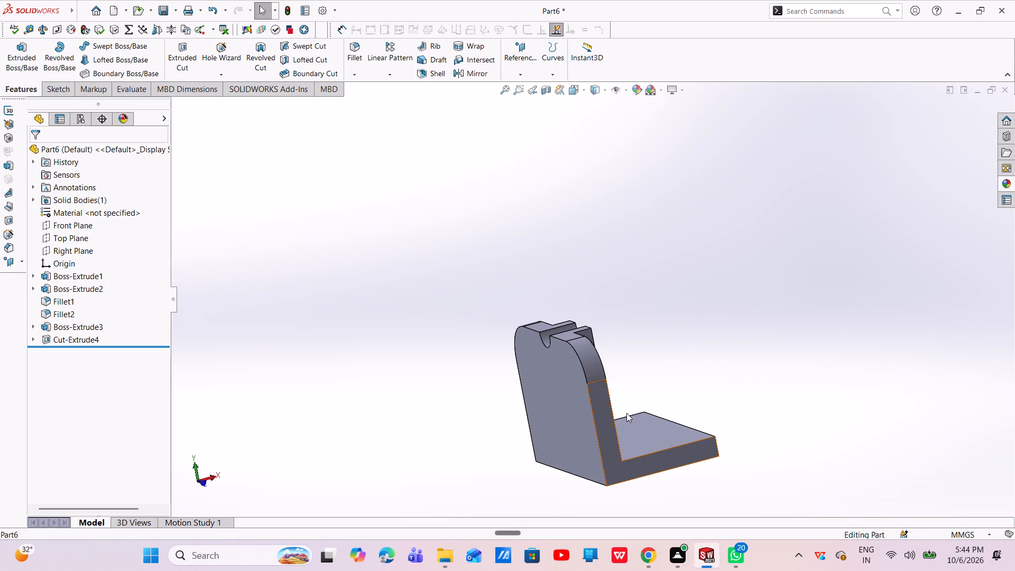
pyautogui.moveTo(629, 391); pyautogui.dragTo(559, 450, button='middle')
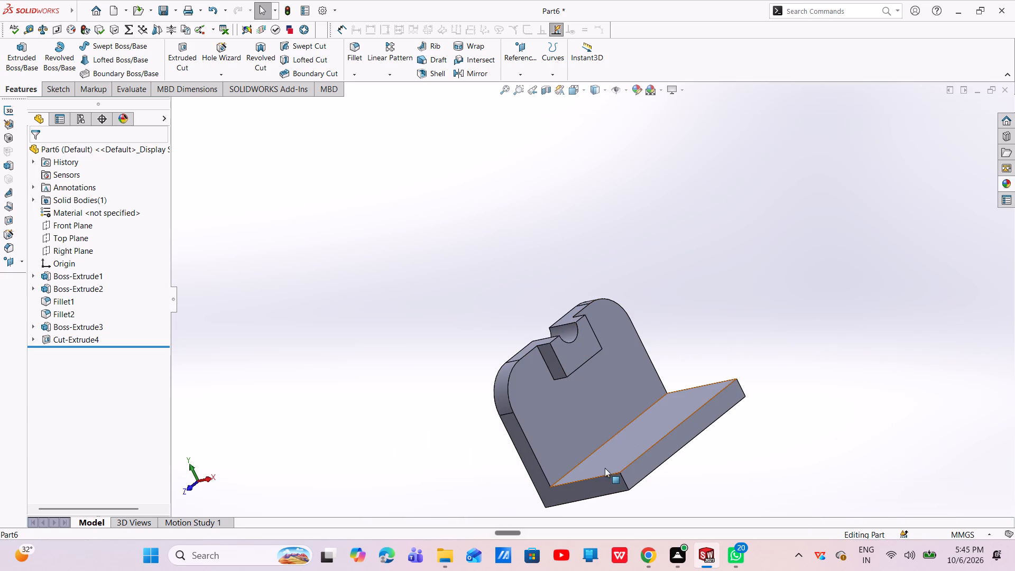
pyautogui.scroll(-1, 582, 466)
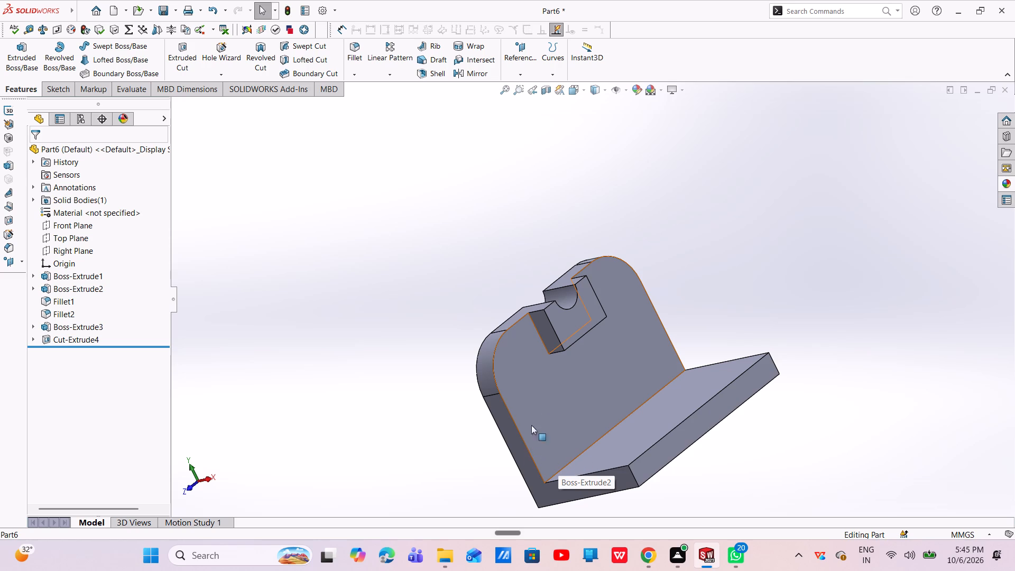
pyautogui.click(598, 362)
pyautogui.click(647, 333)
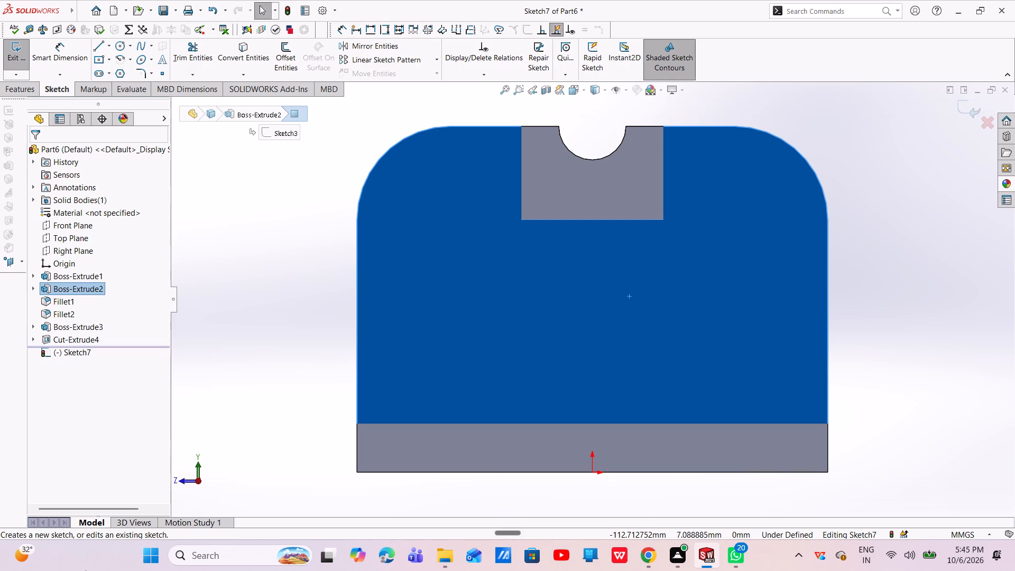
pyautogui.click(114, 45)
pyautogui.click(436, 207)
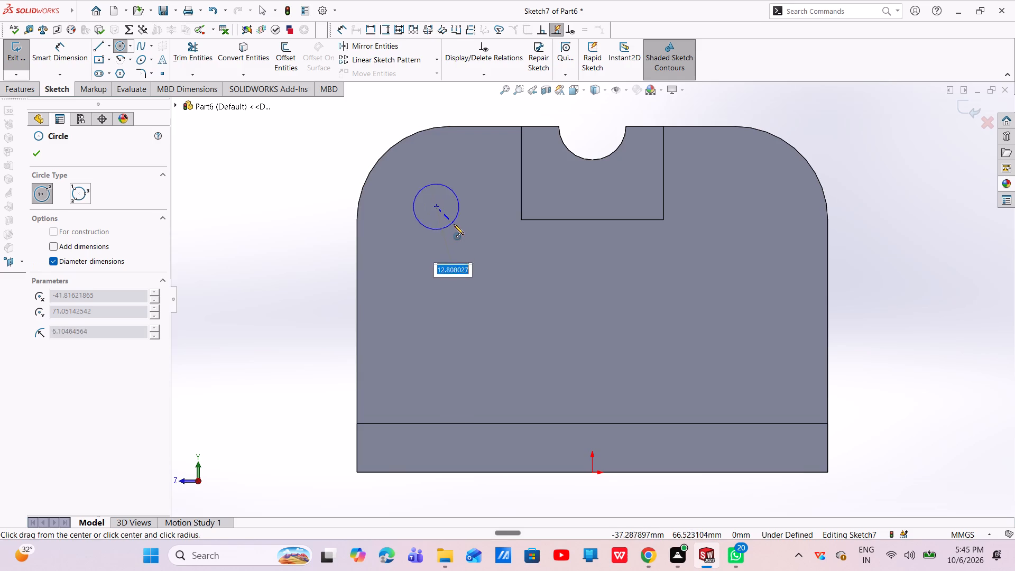
pyautogui.click(454, 224)
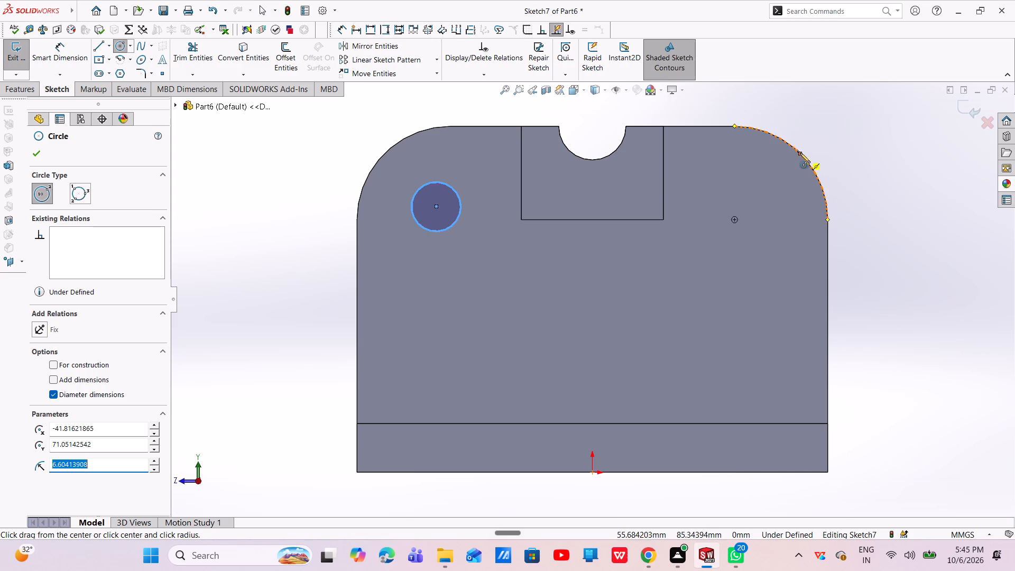
# Sketch a second circle, 18 mm in diameter, on the other side of the boss, level with the first circle's center.
pyautogui.click(762, 209)
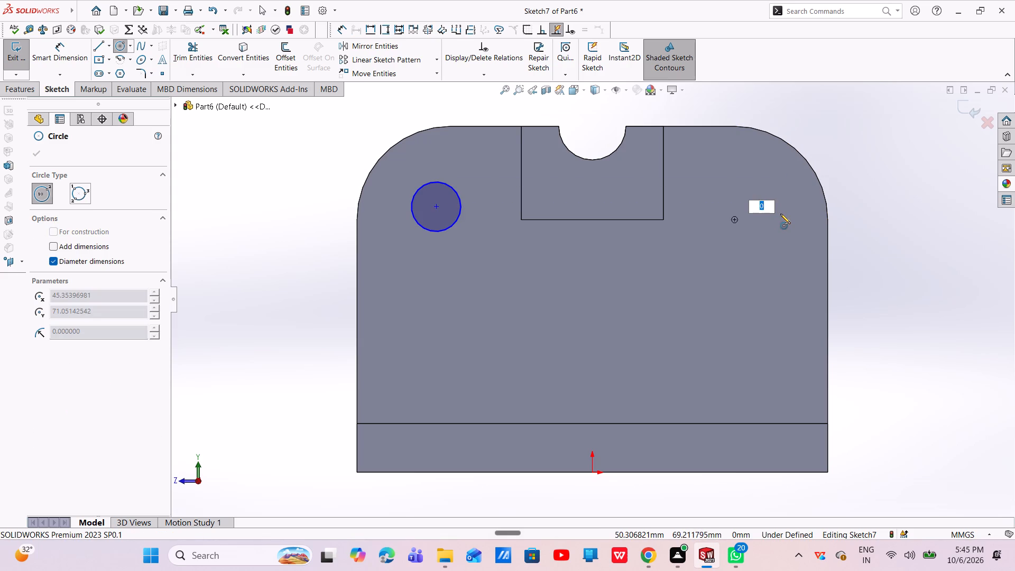
pyautogui.write('18')
pyautogui.press('Return')
pyautogui.press('.')
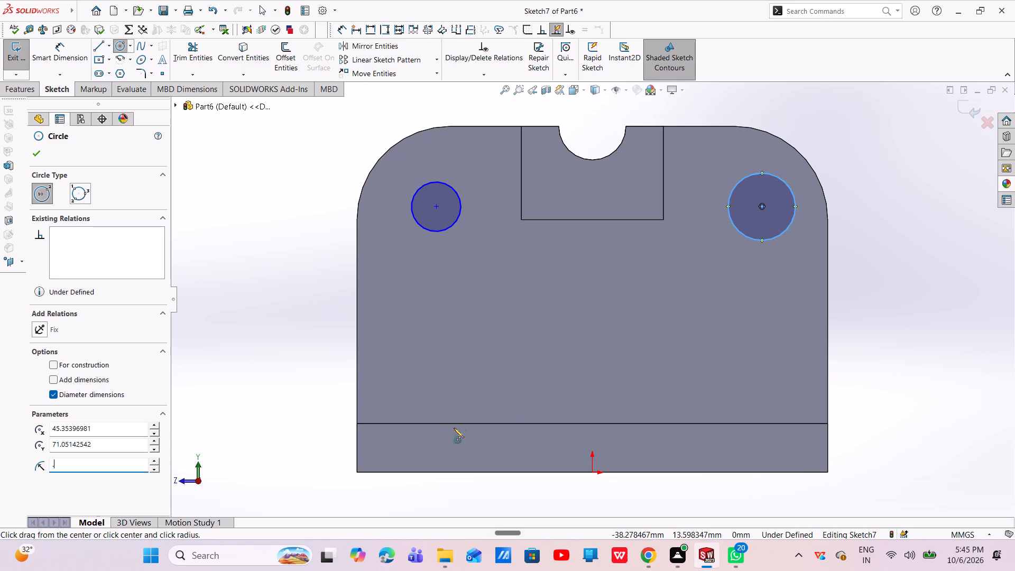
pyautogui.scroll(3, 553, 418)
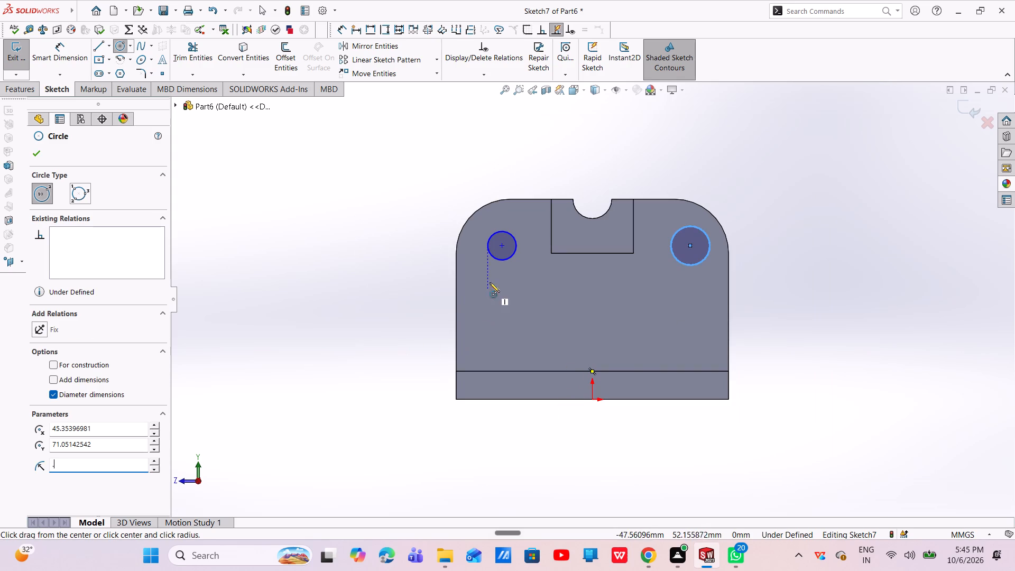
pyautogui.press('Escape')
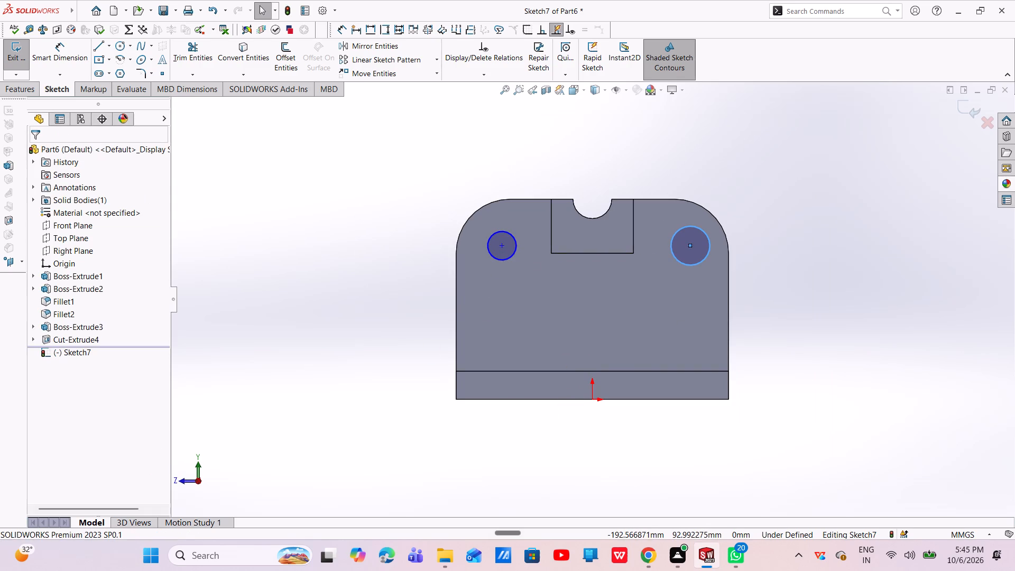
# Dimension the diameters of both wall circles to 18 mm.
pyautogui.click(62, 67)
pyautogui.click(506, 260)
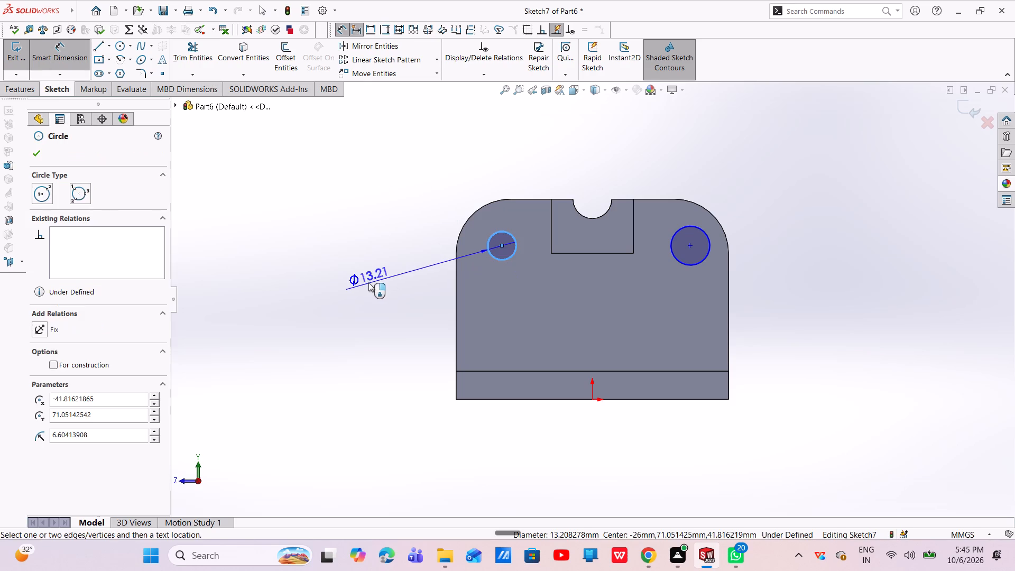
pyautogui.click(368, 282)
pyautogui.press('BackSpace')
pyautogui.write('18')
pyautogui.press('Return')
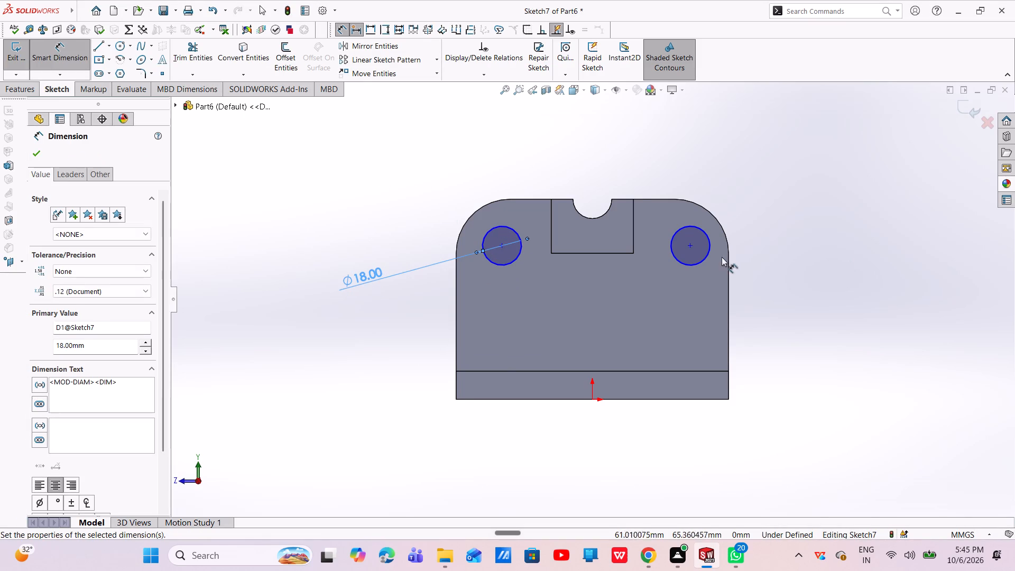
pyautogui.click(707, 254)
pyautogui.click(859, 301)
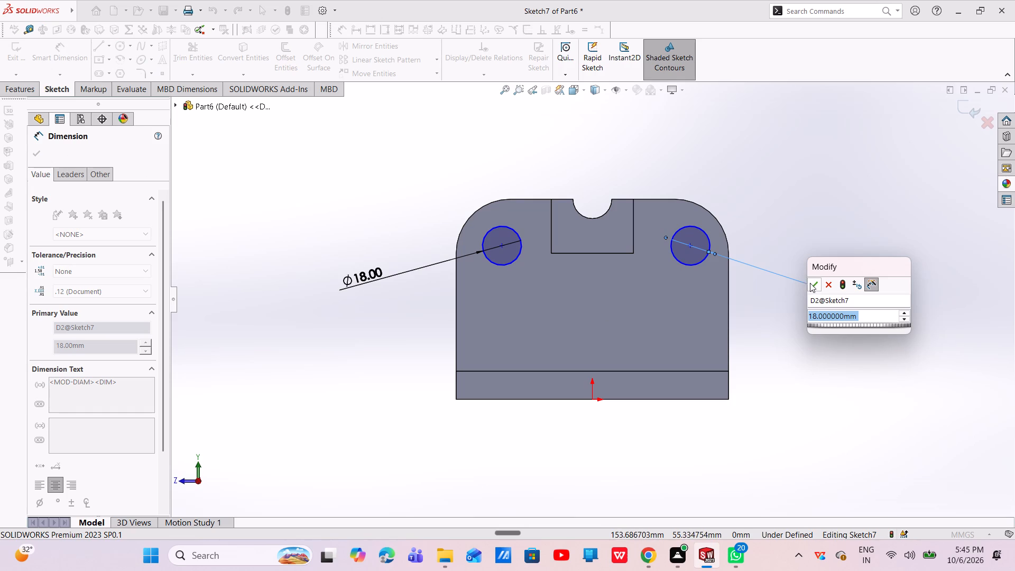
pyautogui.click(810, 283)
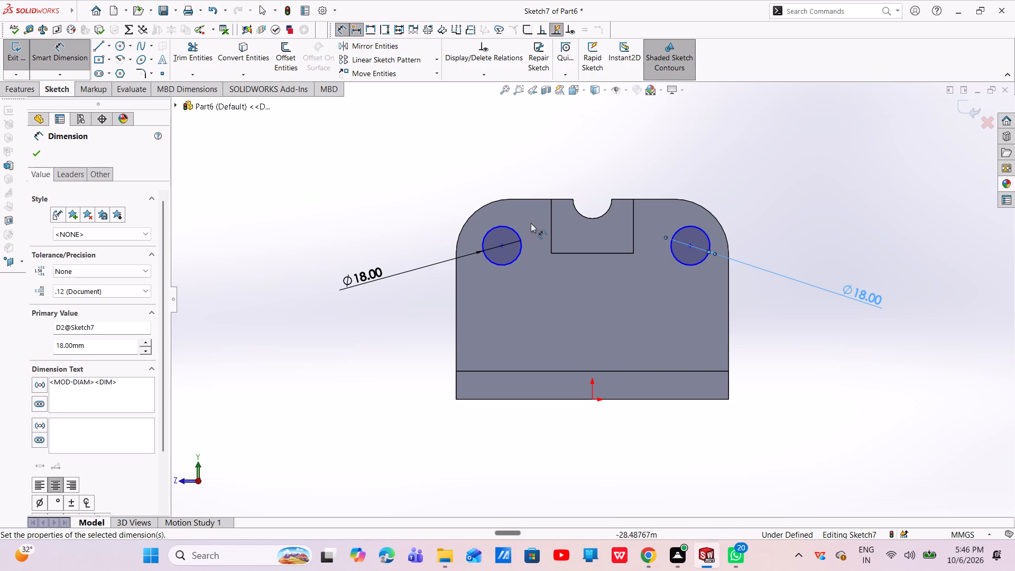
# Dimension the left-hand circle's center 25 mm below the wall's top edge.
pyautogui.click(521, 252)
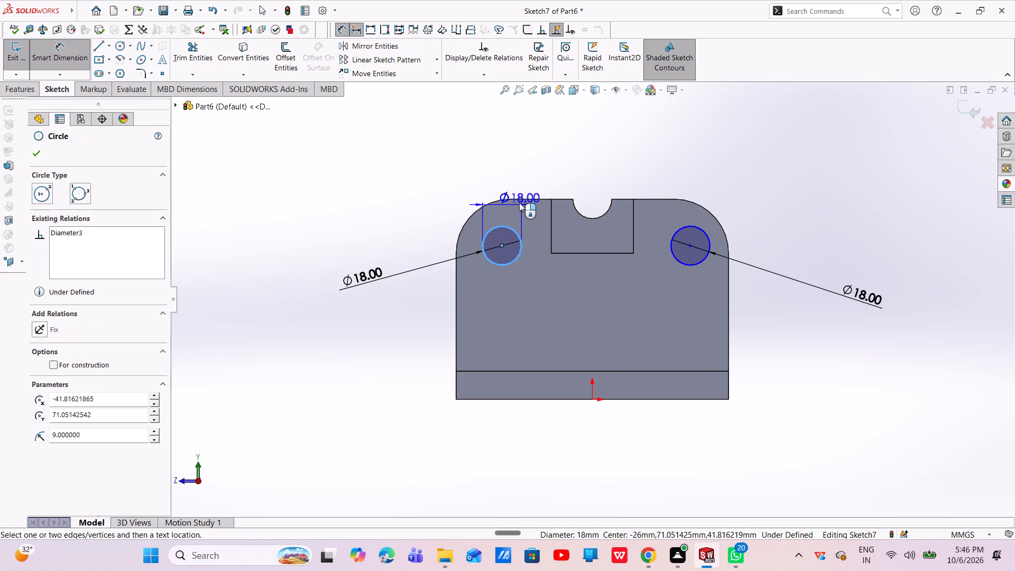
pyautogui.click(520, 199)
pyautogui.click(402, 176)
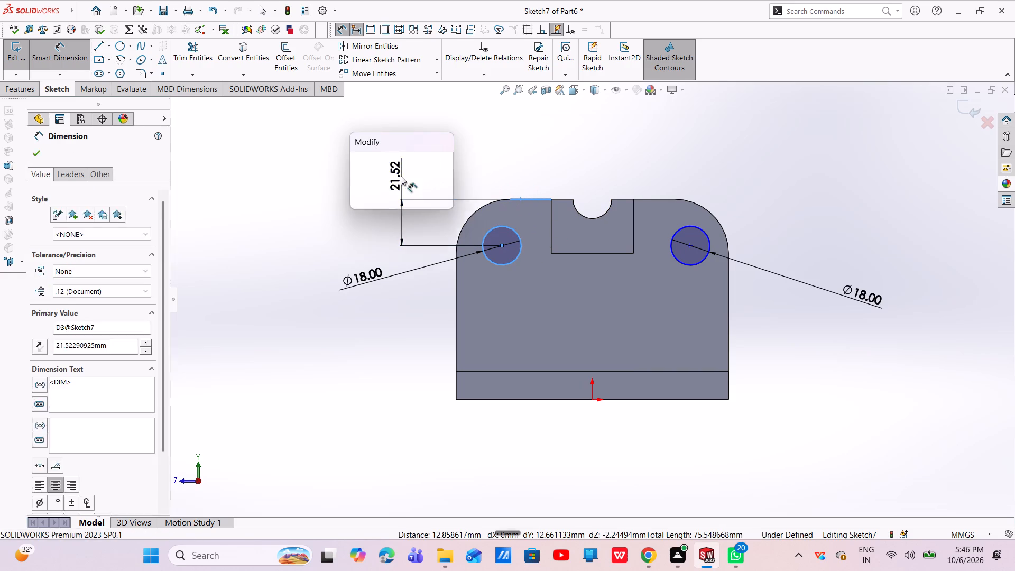
pyautogui.press('BackSpace')
pyautogui.write('25')
pyautogui.press('Return')
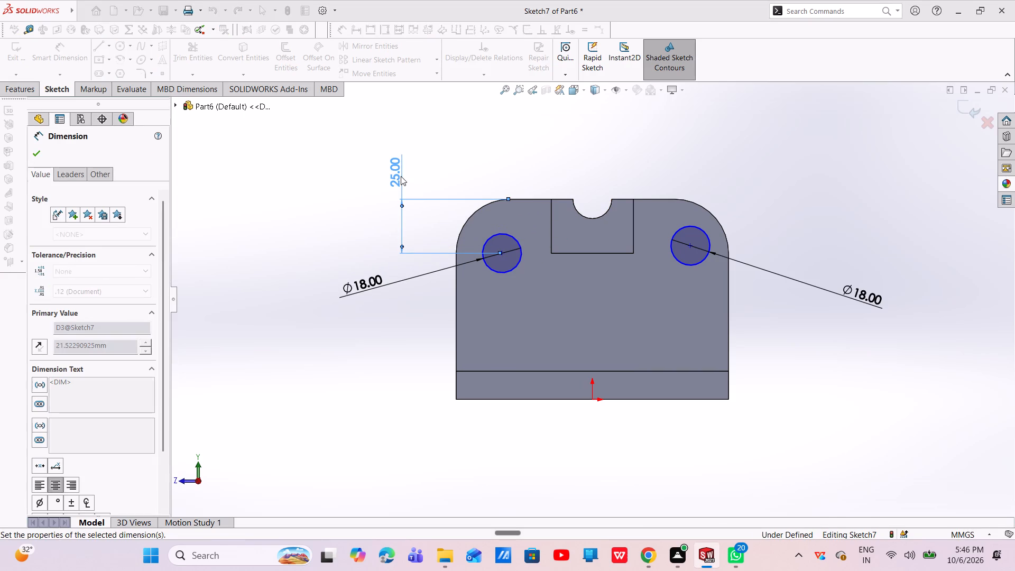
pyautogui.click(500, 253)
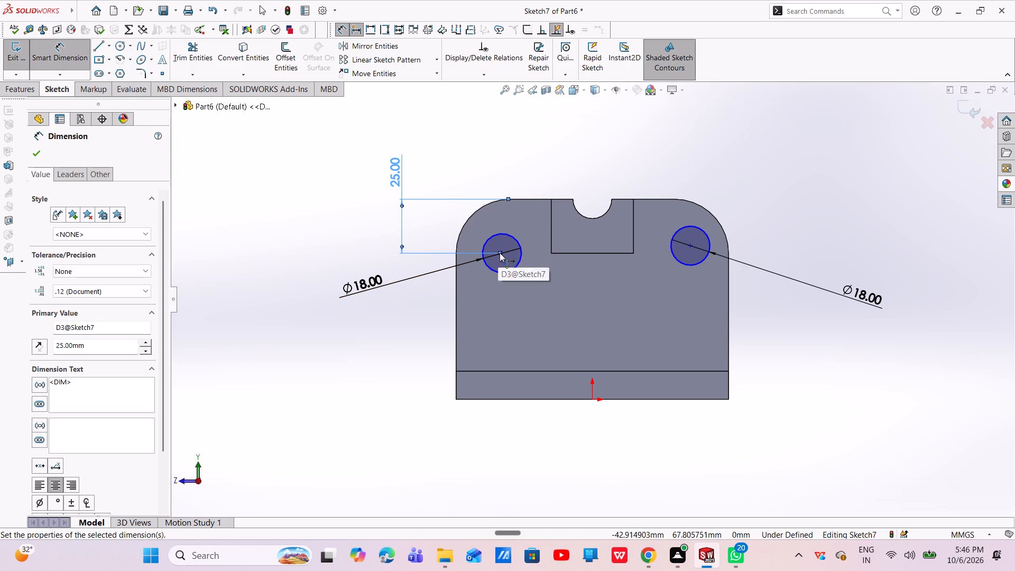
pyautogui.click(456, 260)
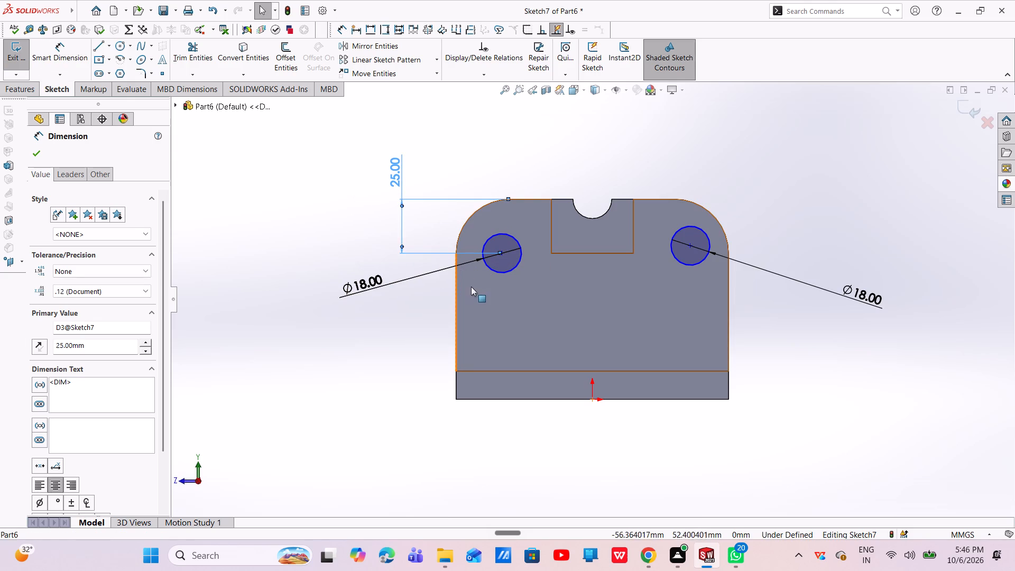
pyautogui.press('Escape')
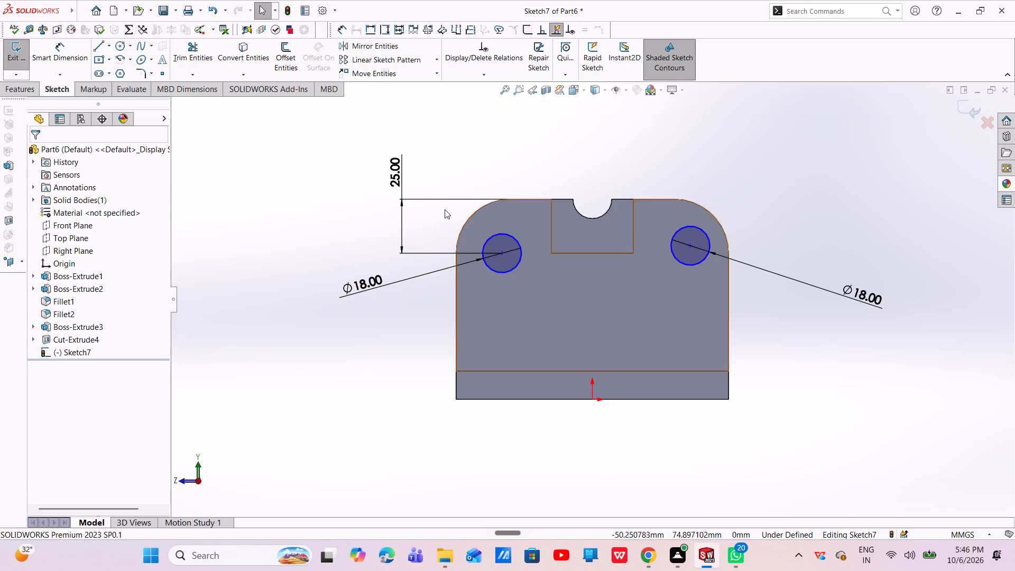
# Dimension the left-hand circle's center 19 mm from the wall's adjacent vertical side edge.
pyautogui.click(86, 58)
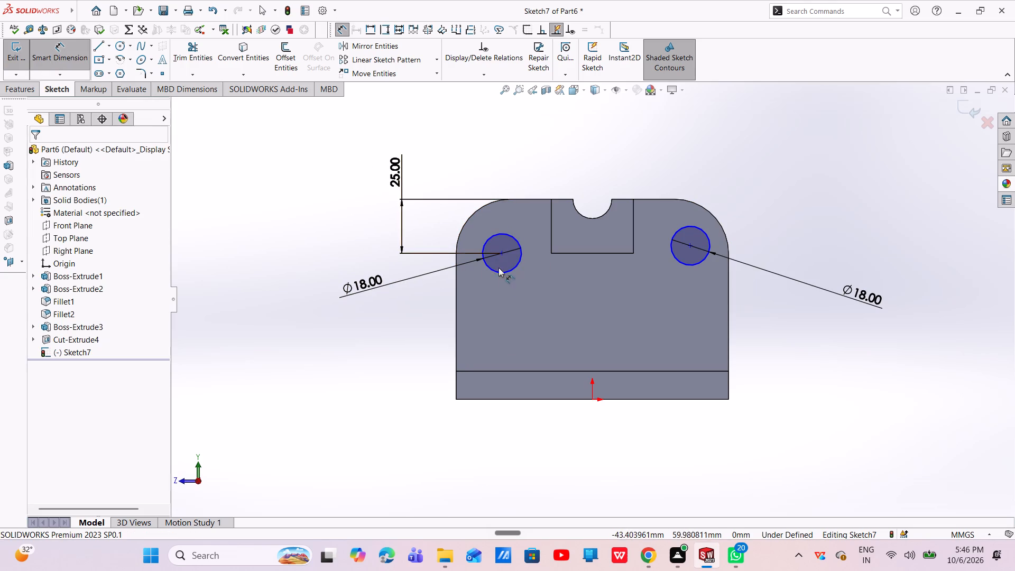
pyautogui.click(500, 255)
pyautogui.click(455, 281)
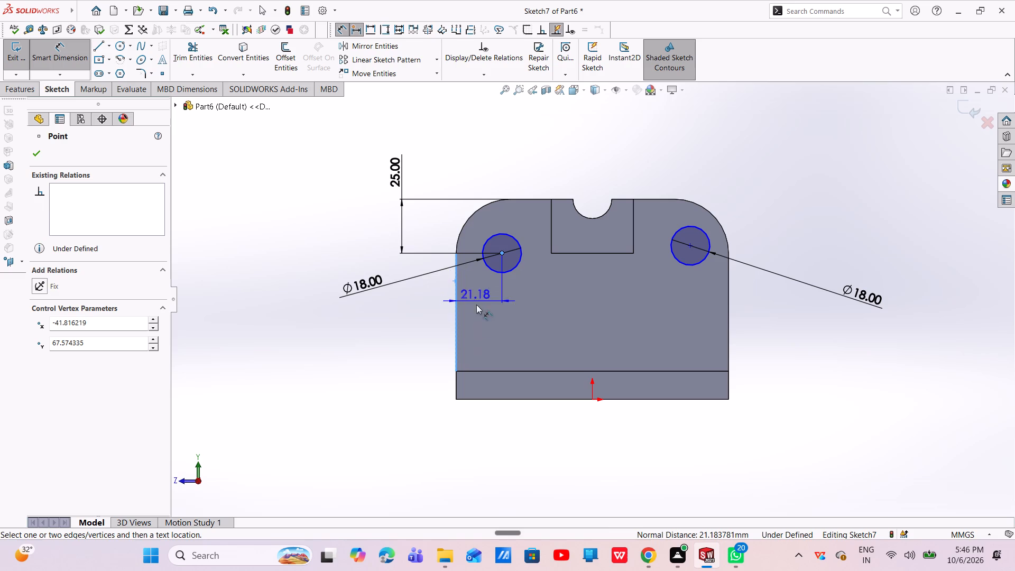
pyautogui.click(475, 337)
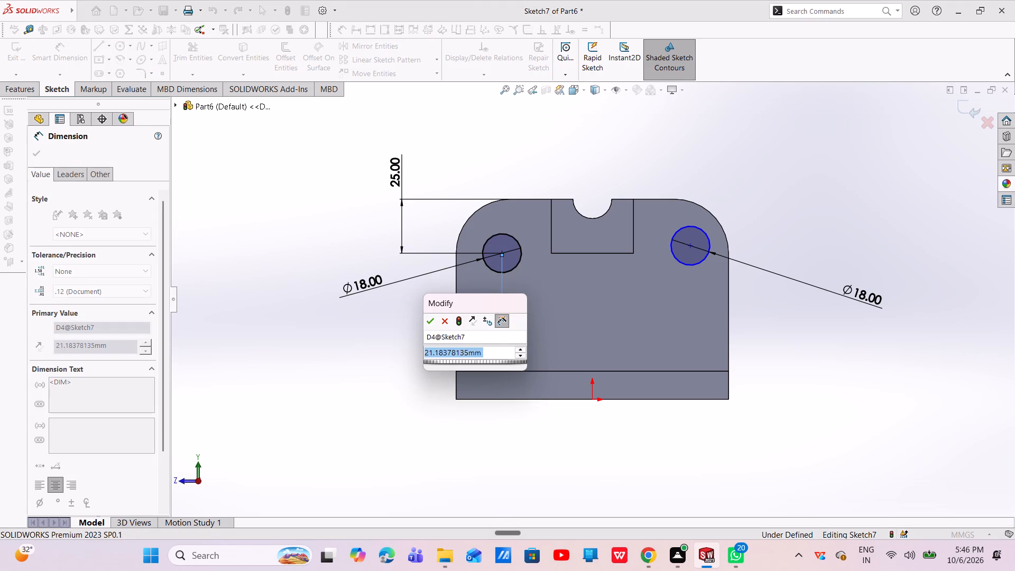
pyautogui.press('BackSpace')
pyautogui.write('19')
pyautogui.press('Return')
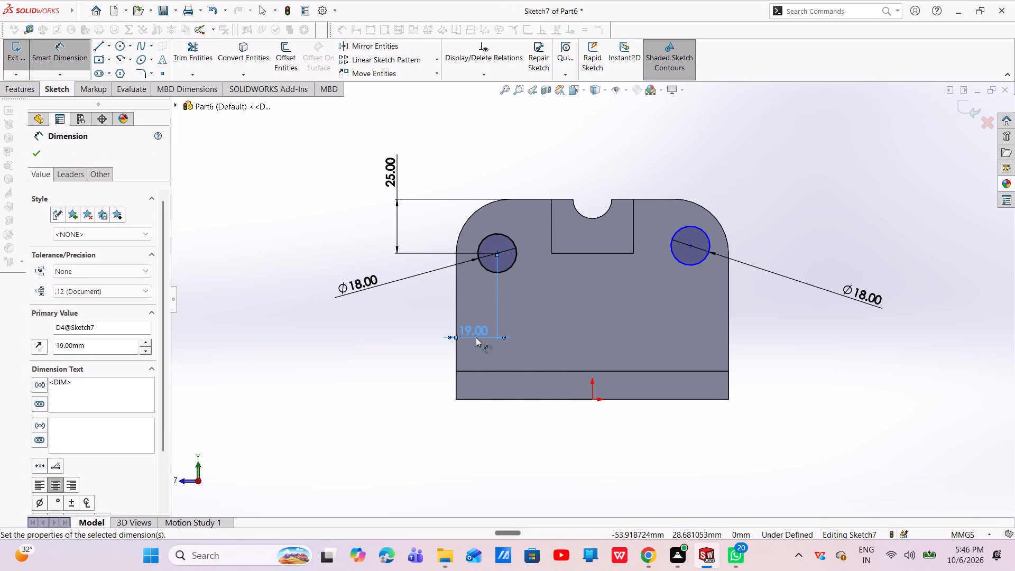
# Dimension the right-hand circle's center 25 mm below the wall's top edge.
pyautogui.press('Escape')
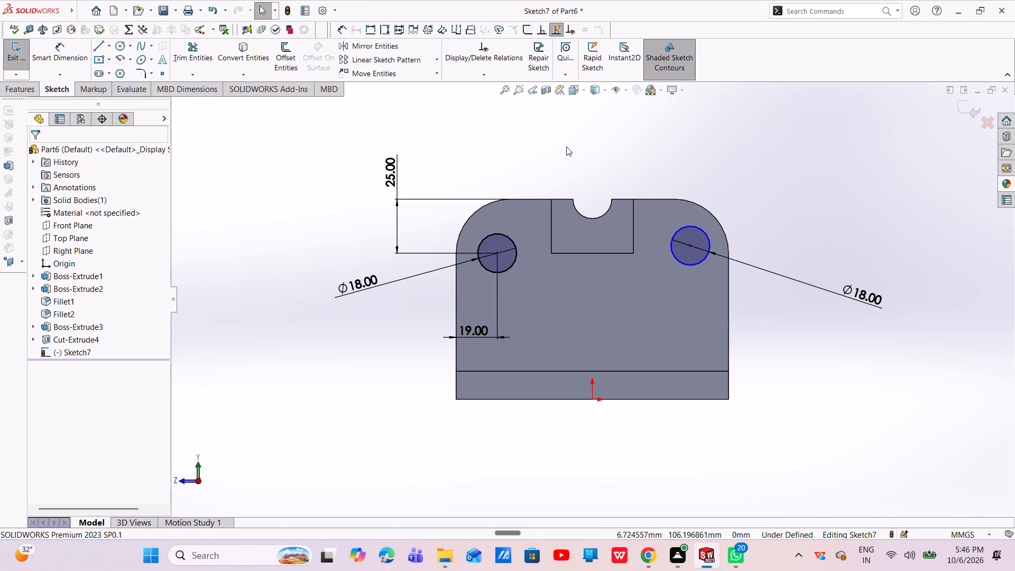
pyautogui.click(41, 47)
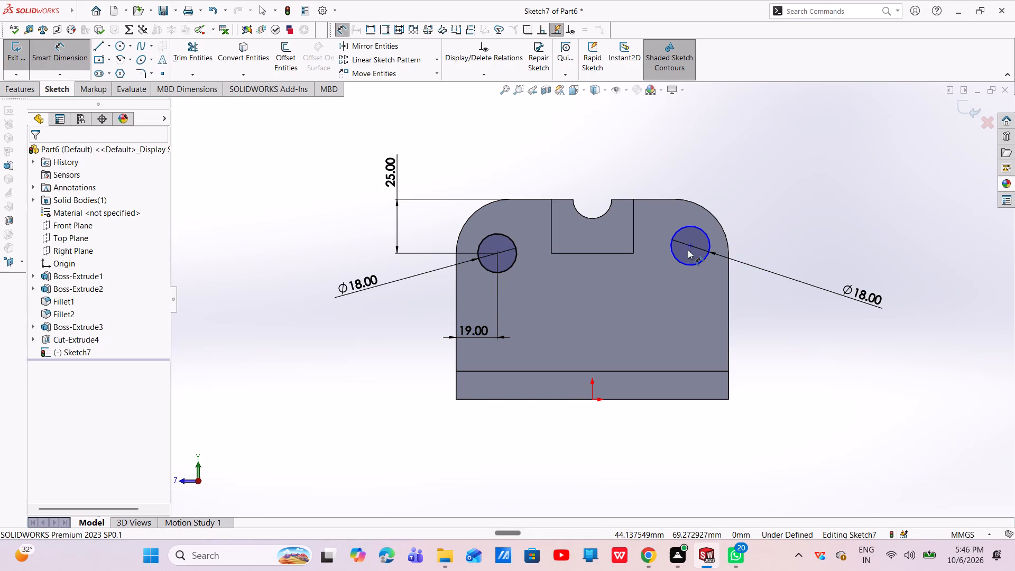
pyautogui.click(690, 243)
pyautogui.click(673, 199)
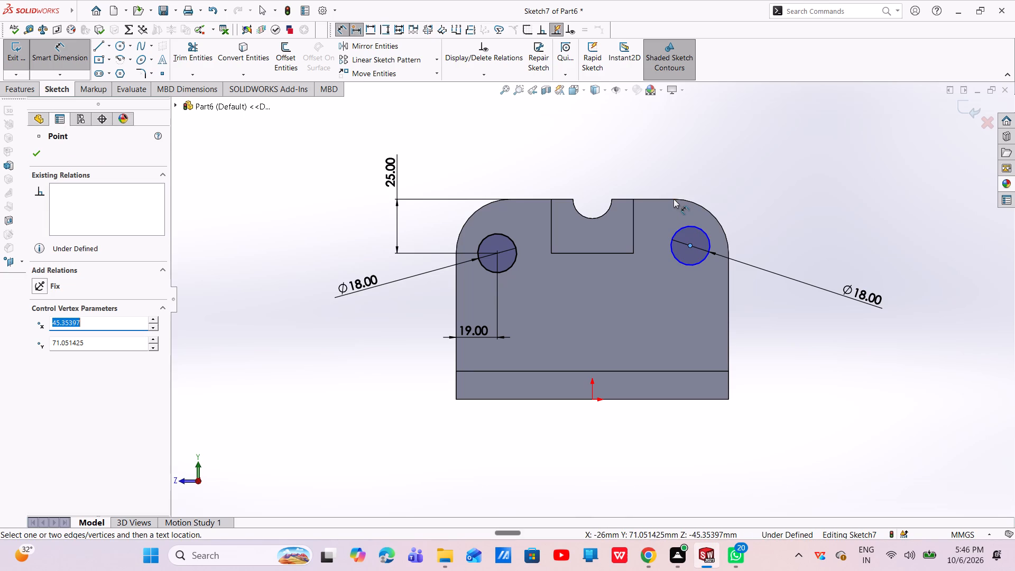
pyautogui.click(660, 197)
pyautogui.click(663, 200)
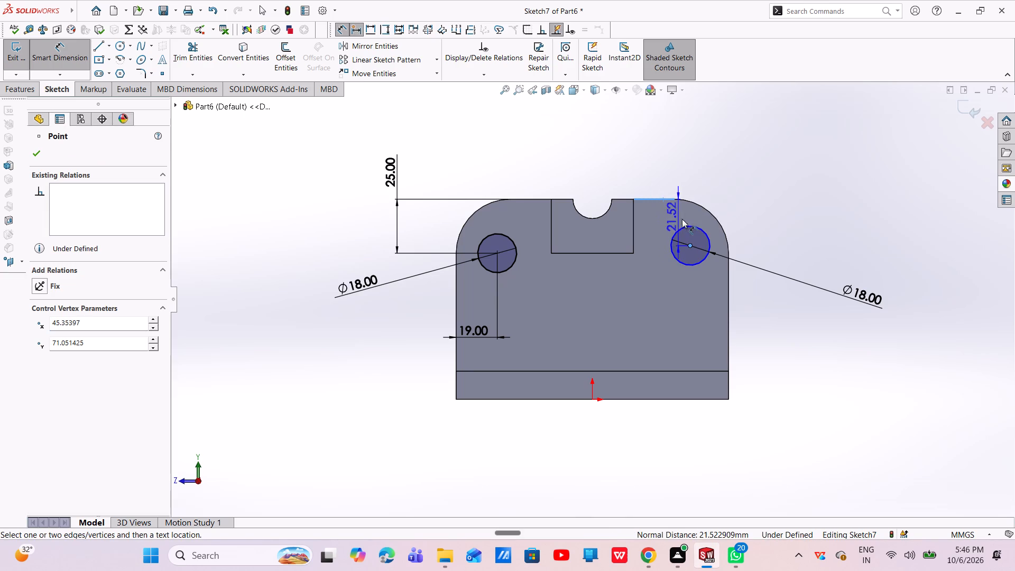
pyautogui.click(832, 225)
pyautogui.press('BackSpace')
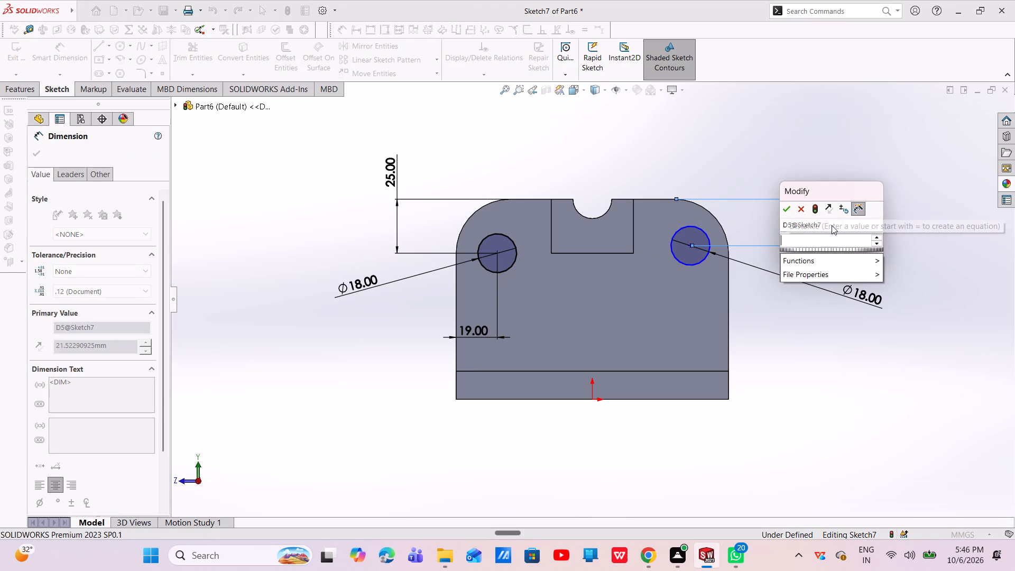
pyautogui.write('25')
pyautogui.press('Return')
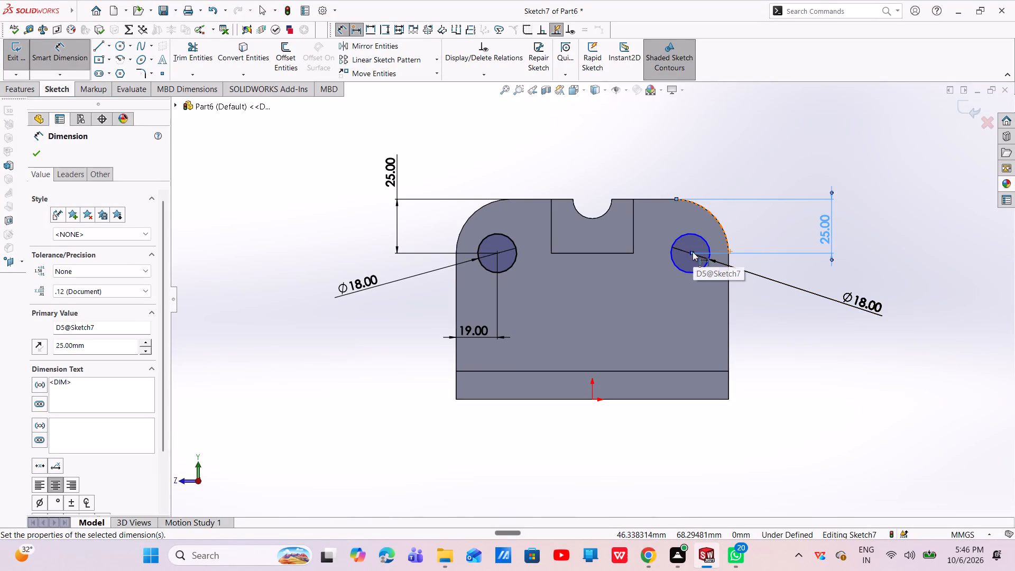
# Dimension the right-hand circle's center 19 mm from the wall's adjacent vertical side edge.
pyautogui.click(688, 253)
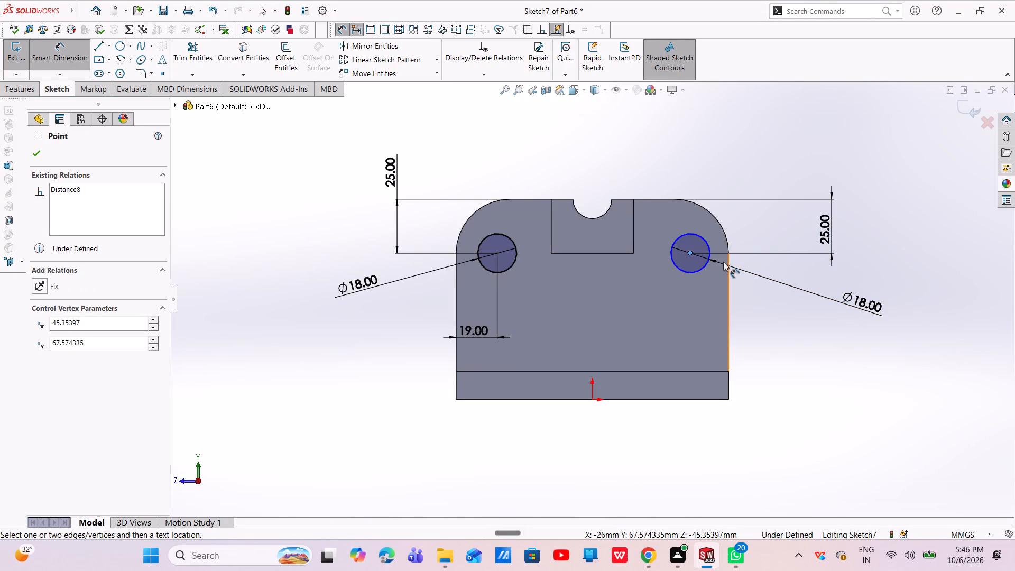
pyautogui.click(725, 262)
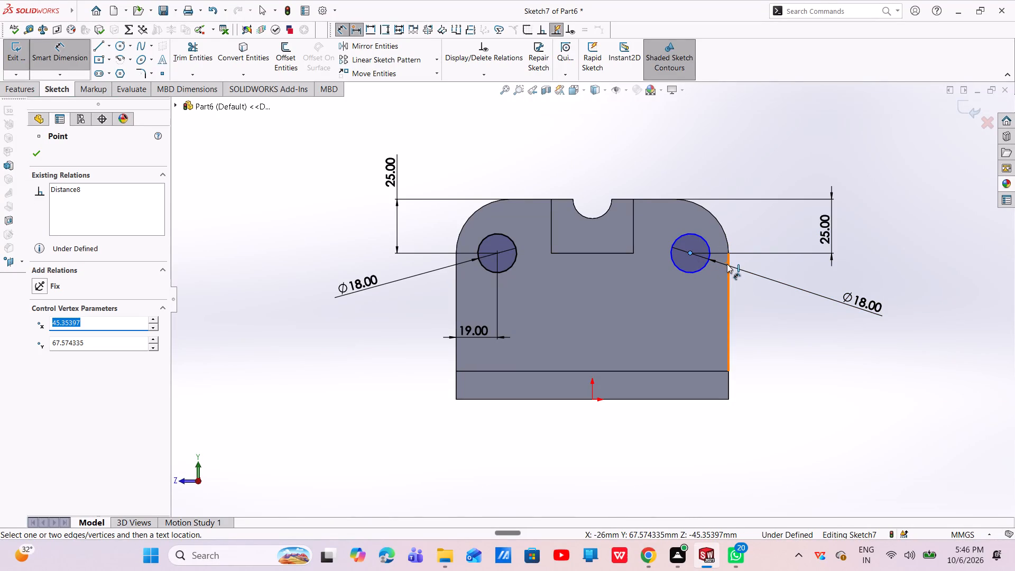
pyautogui.click(727, 264)
pyautogui.click(722, 179)
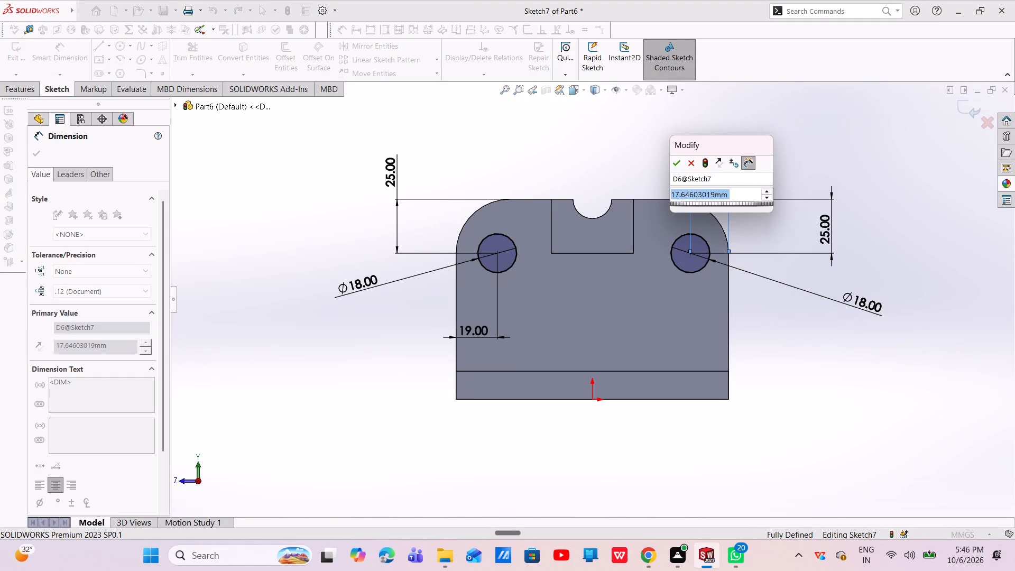
pyautogui.press('BackSpace')
pyautogui.write('19')
pyautogui.press('Return')
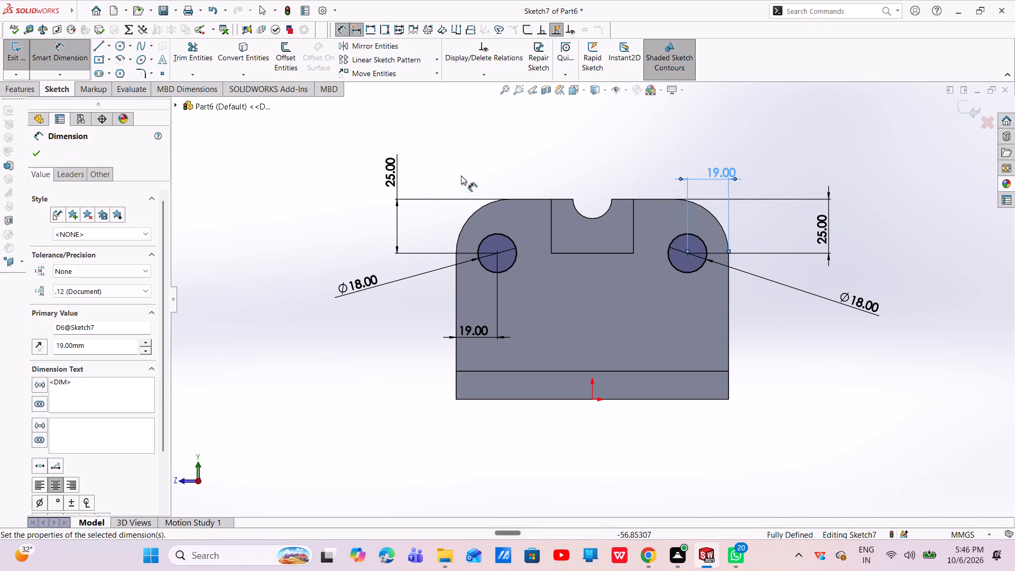
pyautogui.click(42, 151)
# Extrude-cut both 18 mm circles through the upright wall with a blind depth of 25 mm.
pyautogui.click(41, 92)
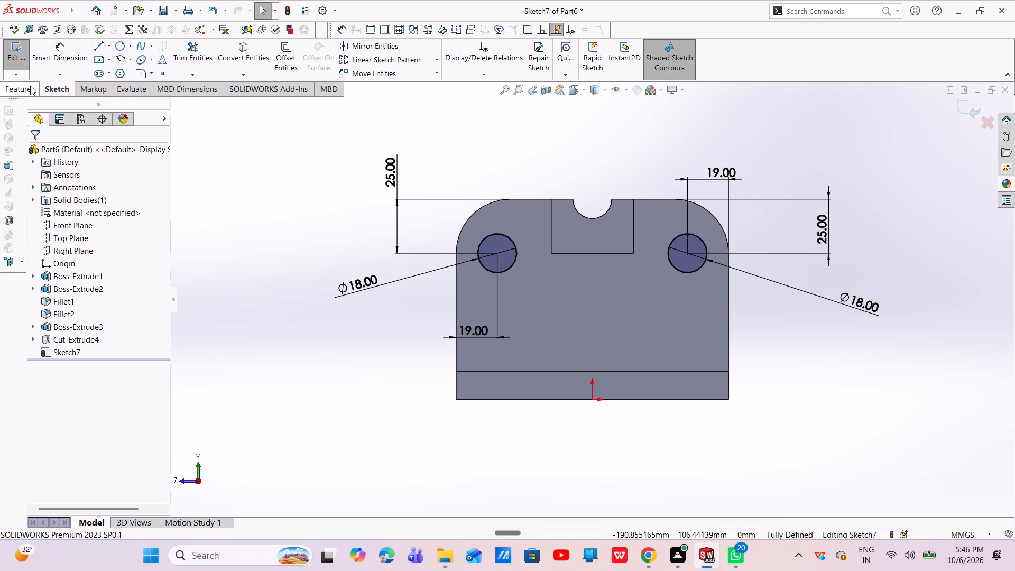
pyautogui.click(30, 86)
pyautogui.click(183, 57)
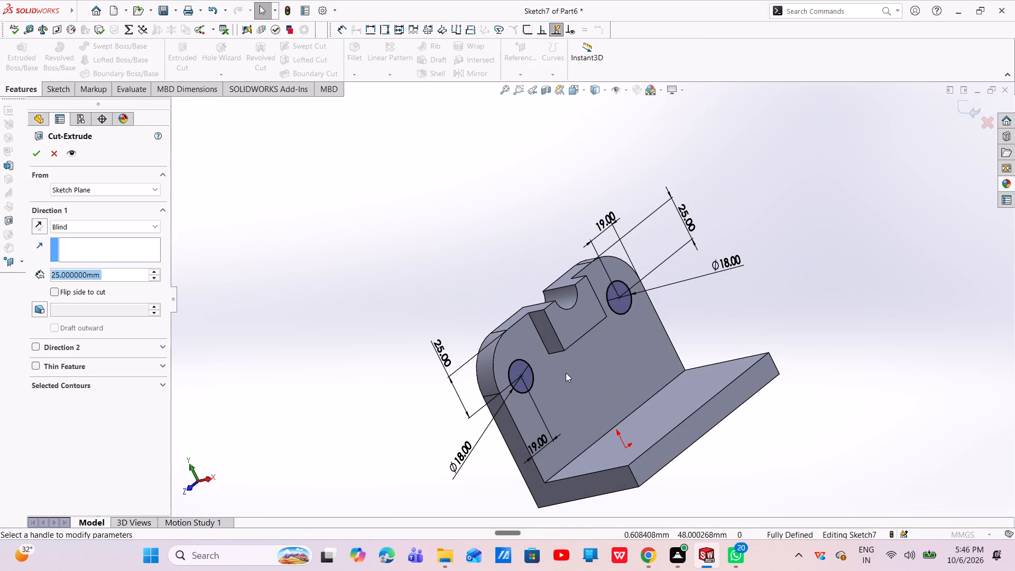
pyautogui.moveTo(564, 376); pyautogui.dragTo(608, 345, button='middle')
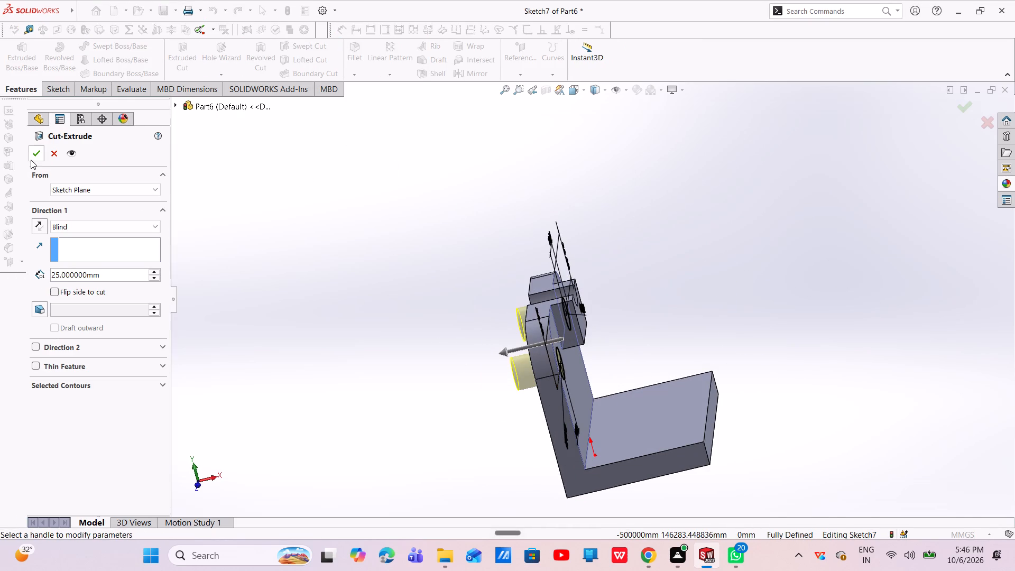
pyautogui.click(31, 160)
# Sketch two circles, about 15 mm and 17 mm in diameter, near opposite ends of the base's top face with their centers aligned.
pyautogui.scroll(1, 575, 333)
pyautogui.moveTo(575, 333); pyautogui.dragTo(492, 326, button='middle')
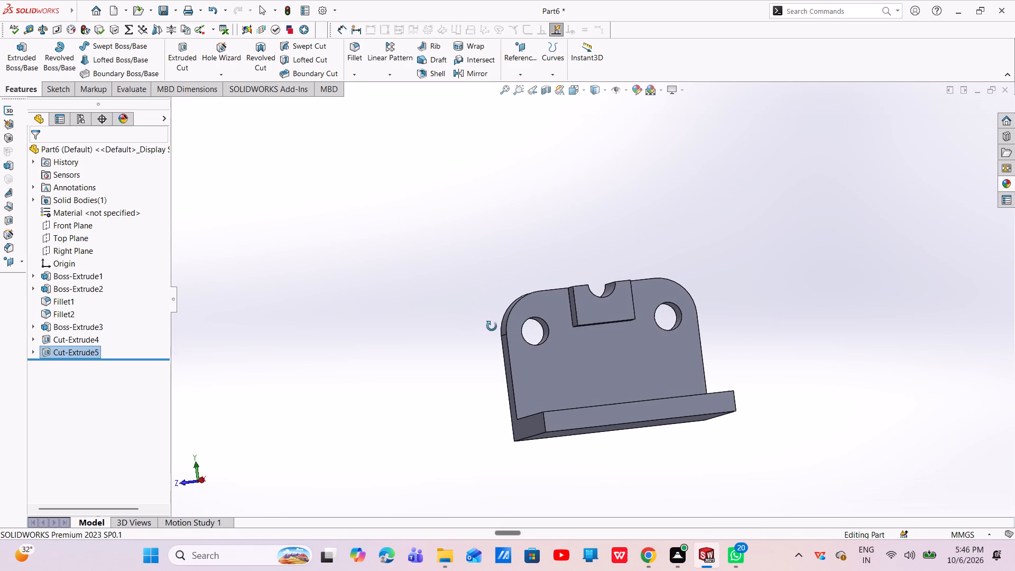
pyautogui.moveTo(492, 326); pyautogui.dragTo(492, 327, button='middle')
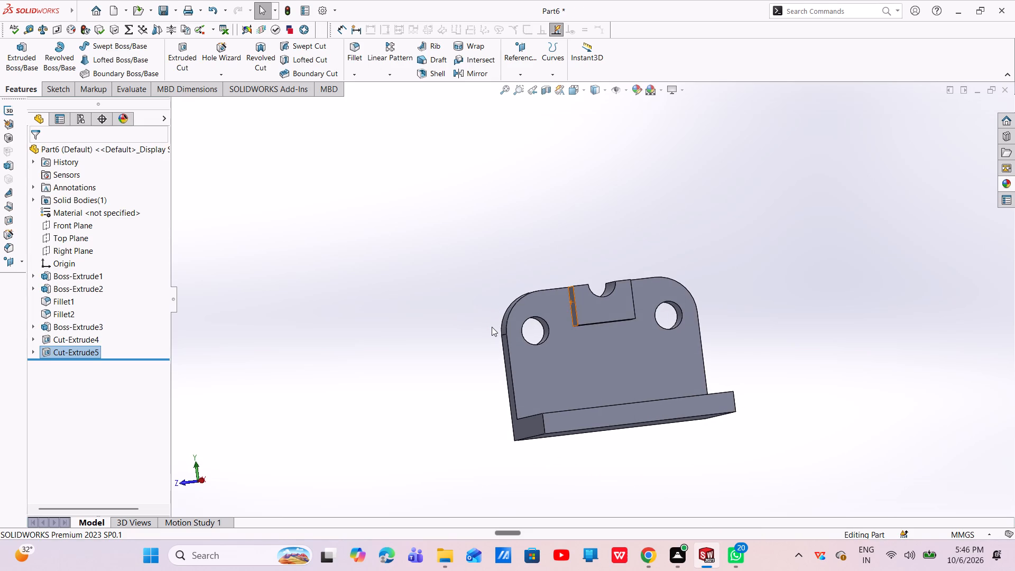
pyautogui.scroll(3, 907, 460)
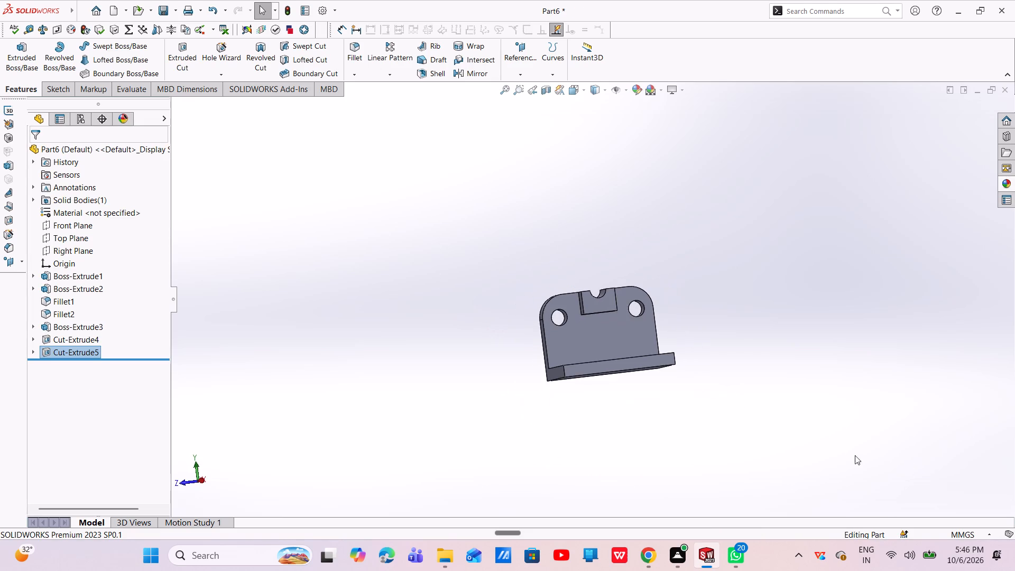
pyautogui.moveTo(855, 455); pyautogui.dragTo(863, 542, button='middle')
pyautogui.click(629, 343)
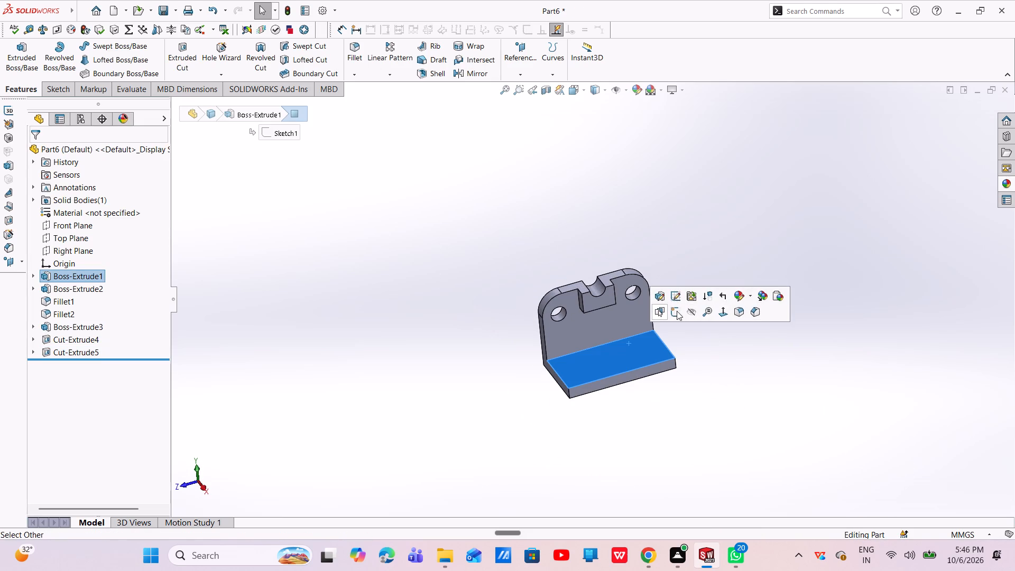
pyautogui.click(677, 311)
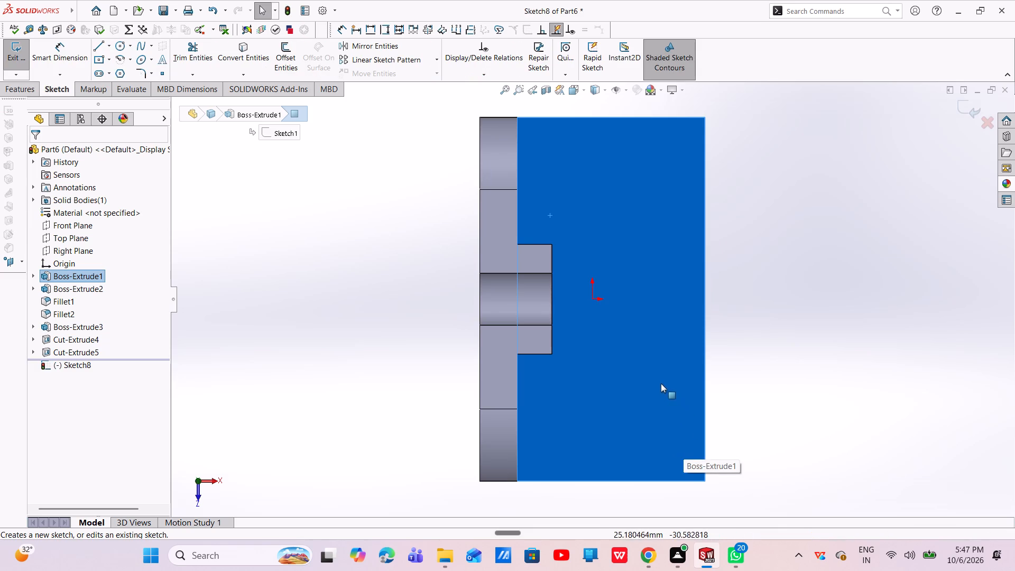
pyautogui.click(114, 48)
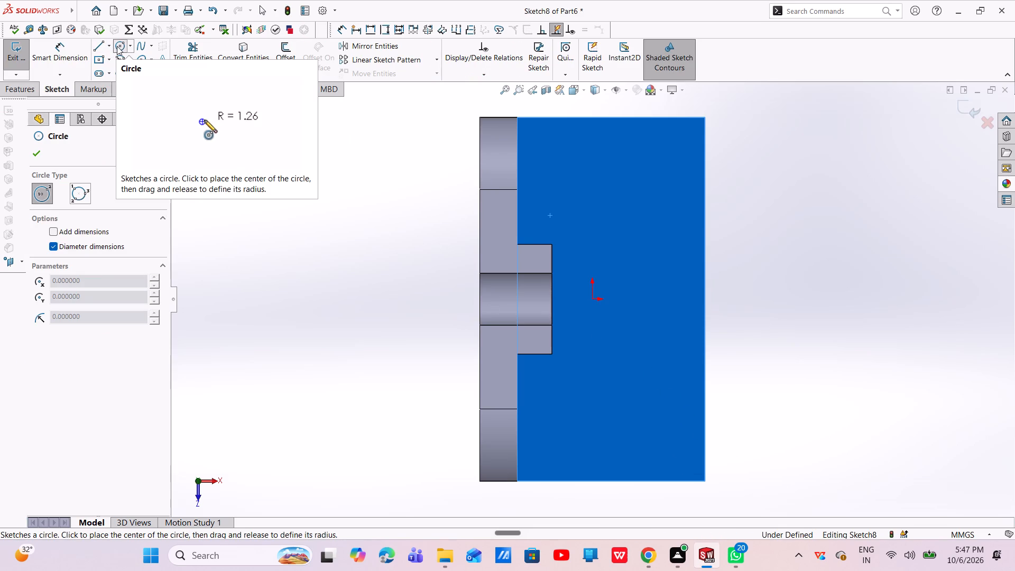
pyautogui.click(624, 169)
pyautogui.click(637, 186)
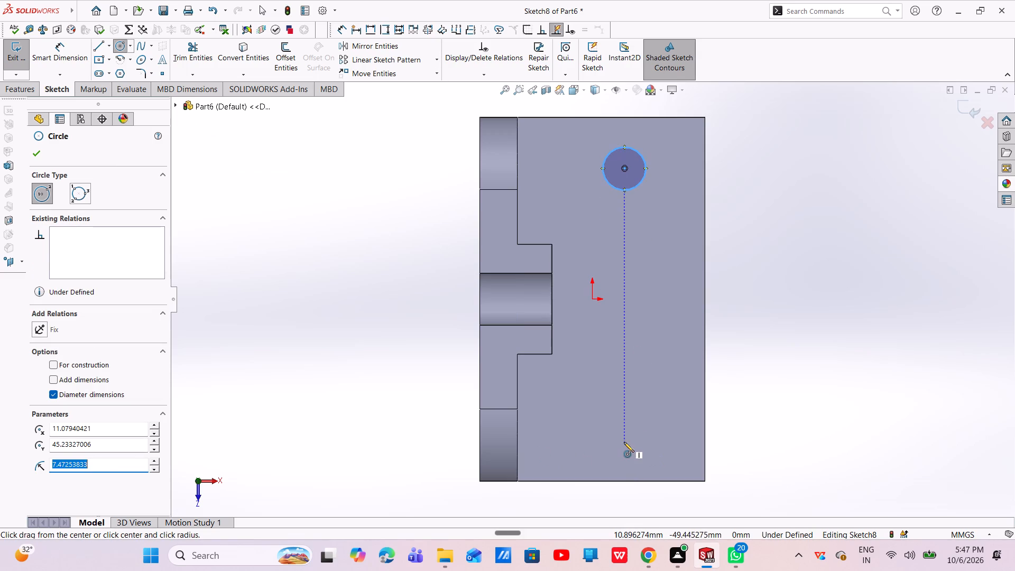
pyautogui.click(624, 442)
pyautogui.click(646, 454)
pyautogui.press('Escape')
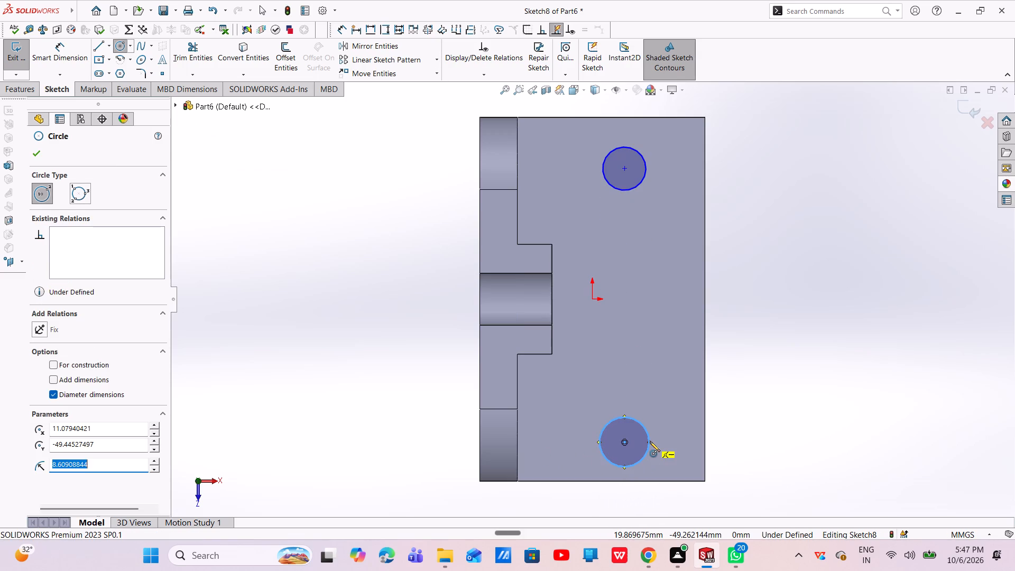
# Dimension the smaller base circle's center 19 mm from the base's adjacent short edge.
pyautogui.click(71, 50)
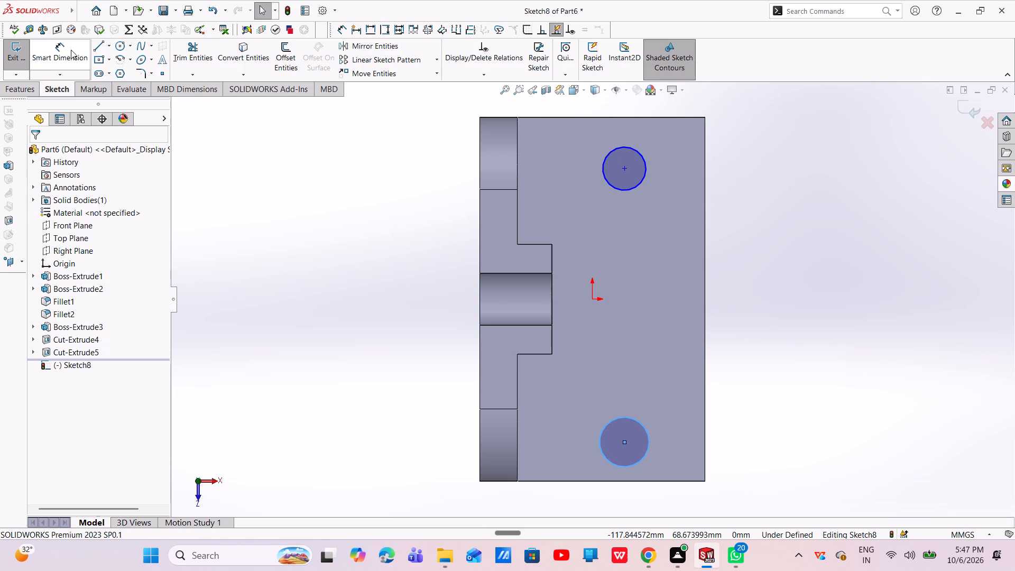
pyautogui.click(625, 147)
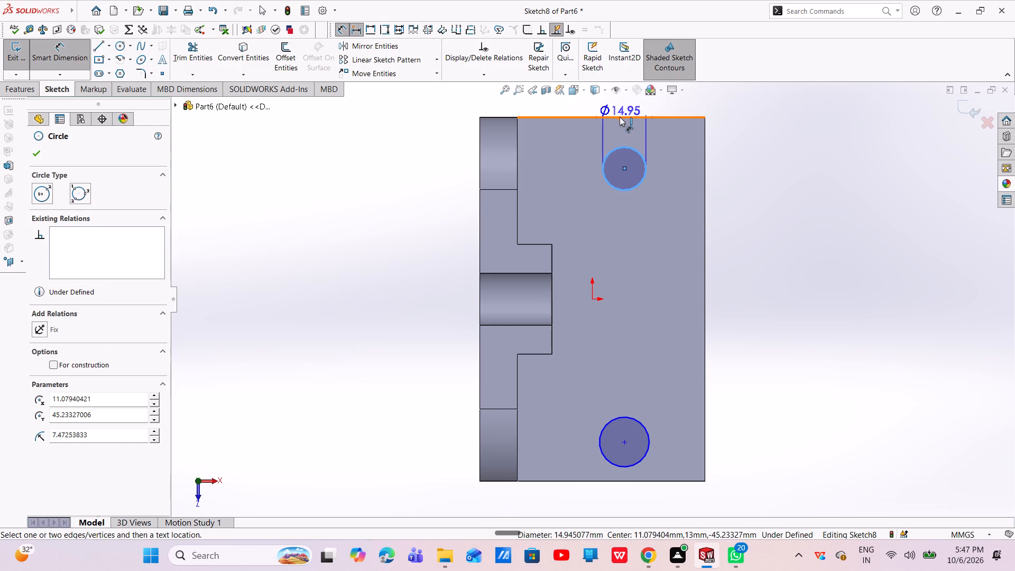
pyautogui.click(620, 117)
pyautogui.click(781, 124)
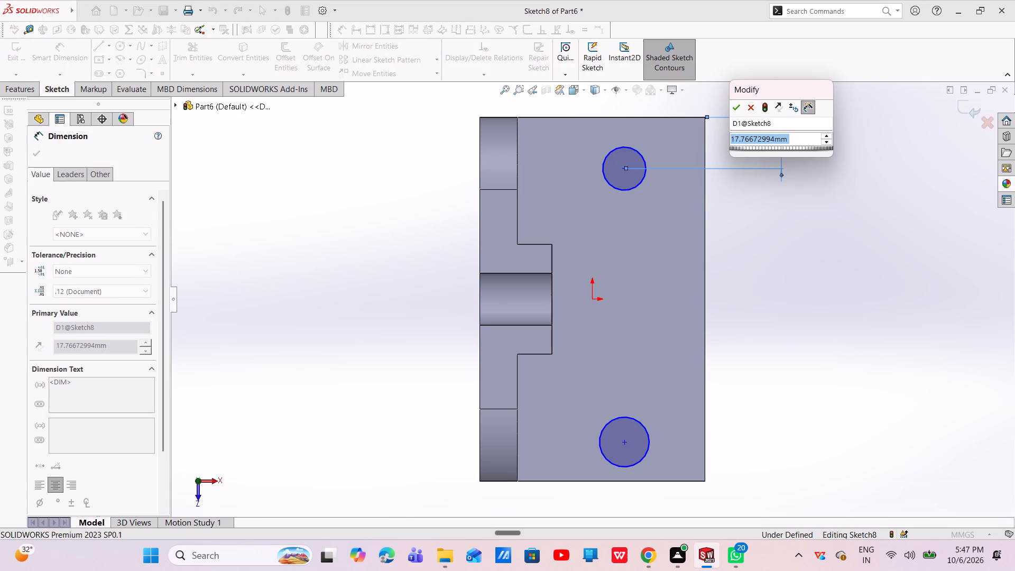
pyautogui.press('BackSpace')
pyautogui.write('19')
pyautogui.press('Return')
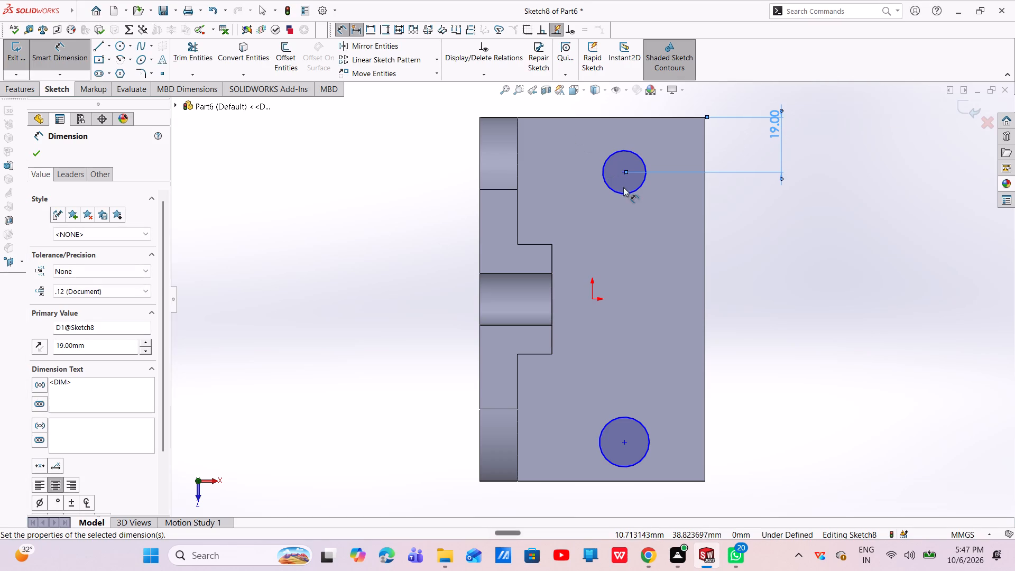
# Dimension the smaller base circle's center 25 mm from the base's outer long edge.
pyautogui.click(625, 174)
pyautogui.click(706, 191)
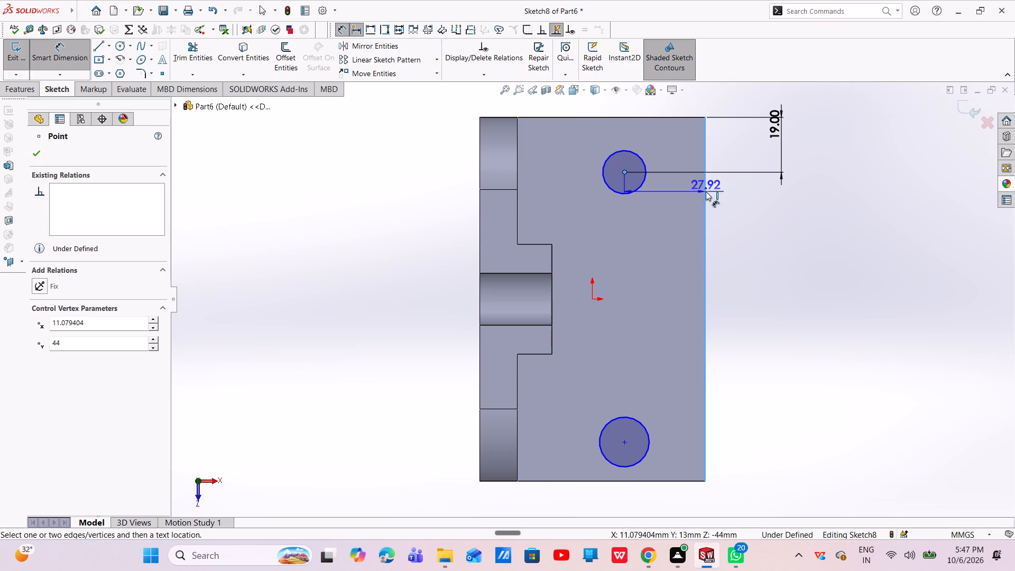
pyautogui.click(667, 233)
pyautogui.press('BackSpace')
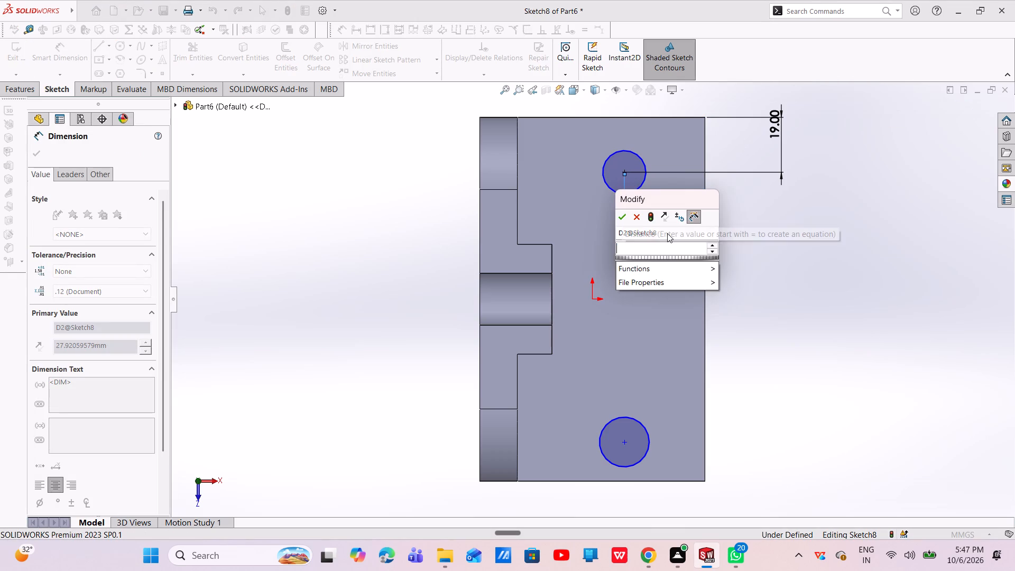
pyautogui.write('25')
pyautogui.press('Return')
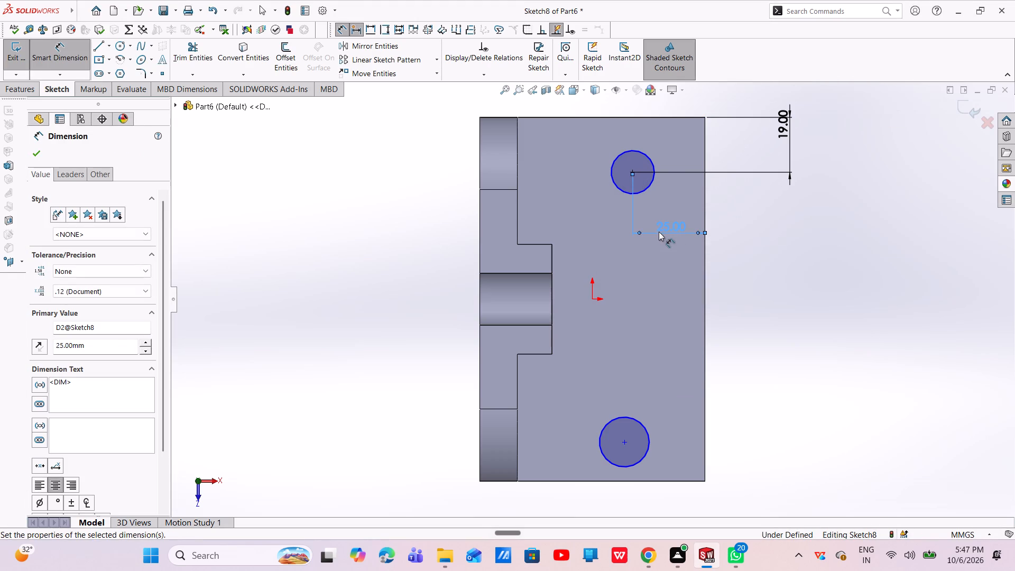
# Dimension the larger base circle's center 19 mm from the base's adjacent short edge.
pyautogui.click(626, 444)
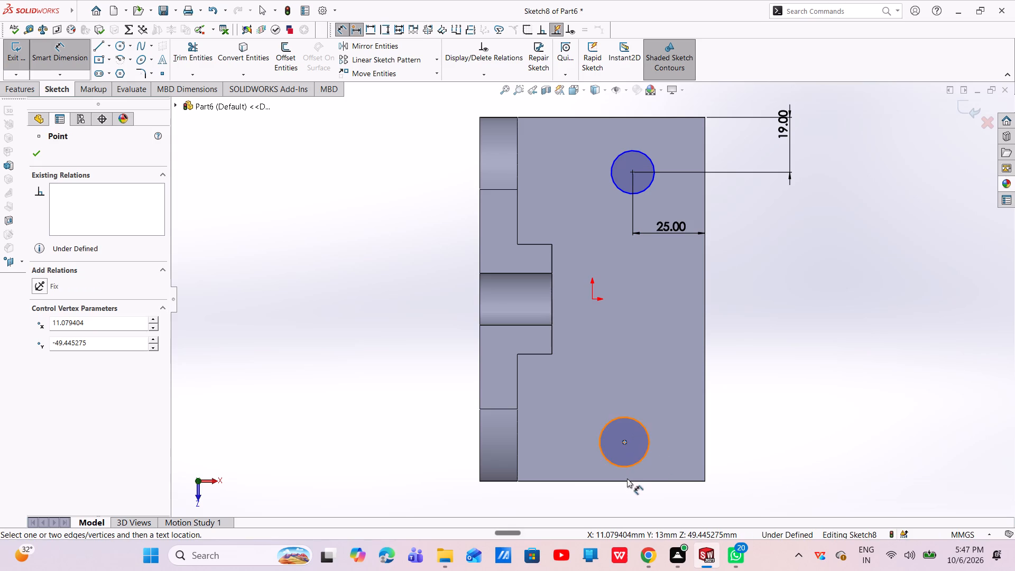
pyautogui.click(627, 480)
pyautogui.click(830, 470)
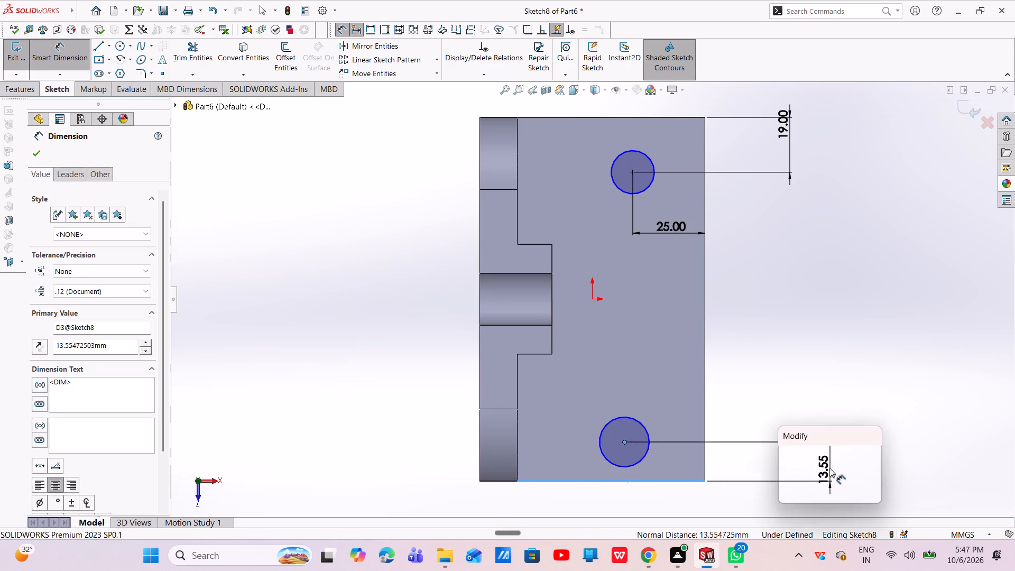
pyautogui.press('BackSpace')
pyautogui.write('19')
pyautogui.press('Return')
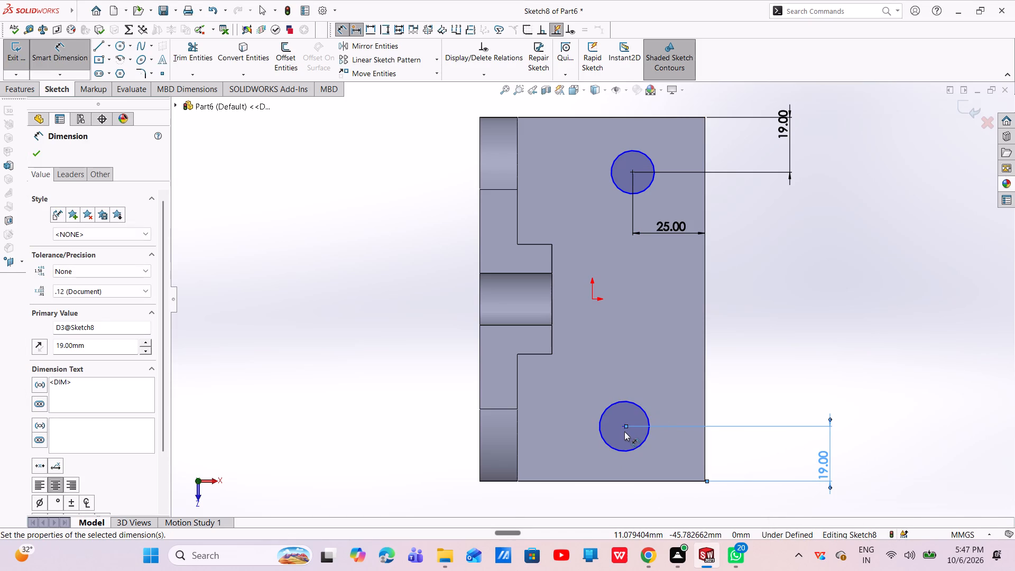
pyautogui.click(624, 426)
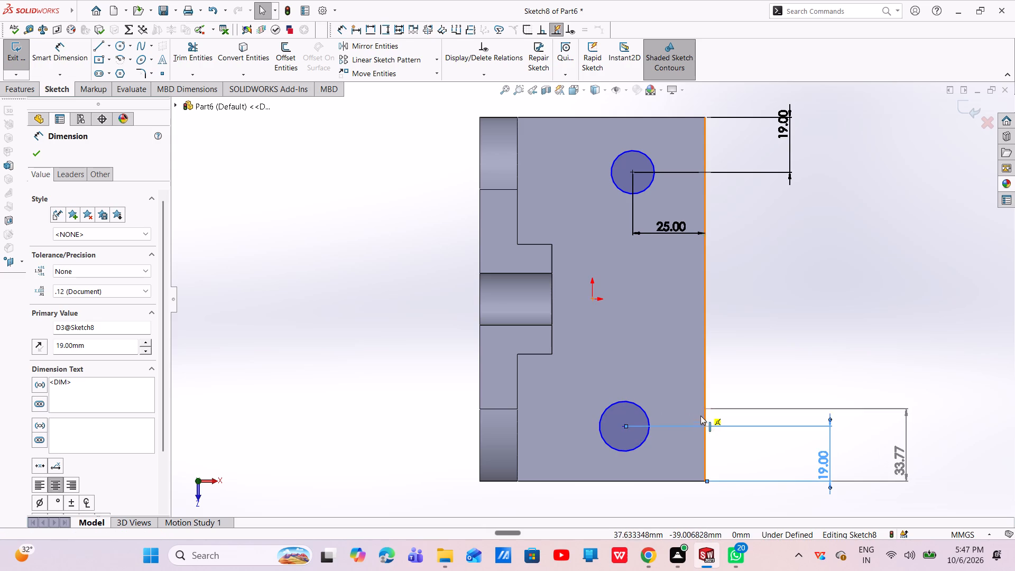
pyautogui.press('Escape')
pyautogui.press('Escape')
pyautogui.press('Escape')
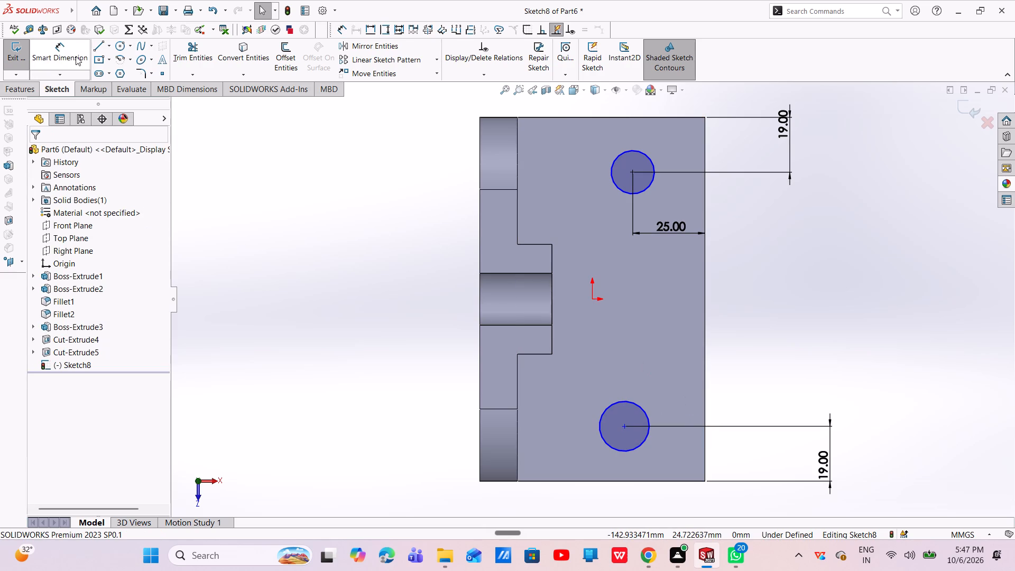
# Dimension the larger base circle's center 25 mm from the base's outer long edge.
pyautogui.click(76, 56)
pyautogui.click(626, 426)
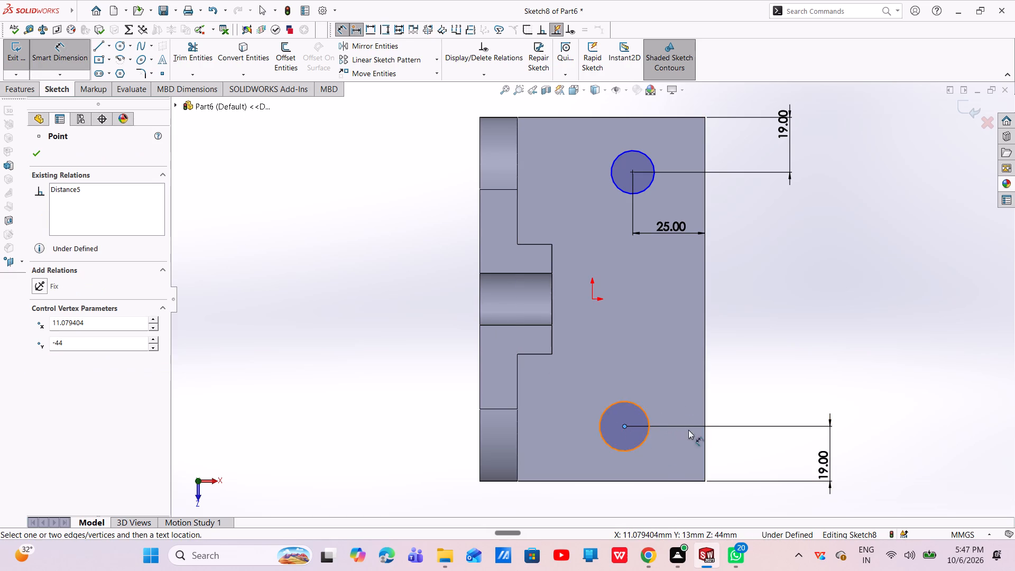
pyautogui.click(705, 419)
pyautogui.click(680, 520)
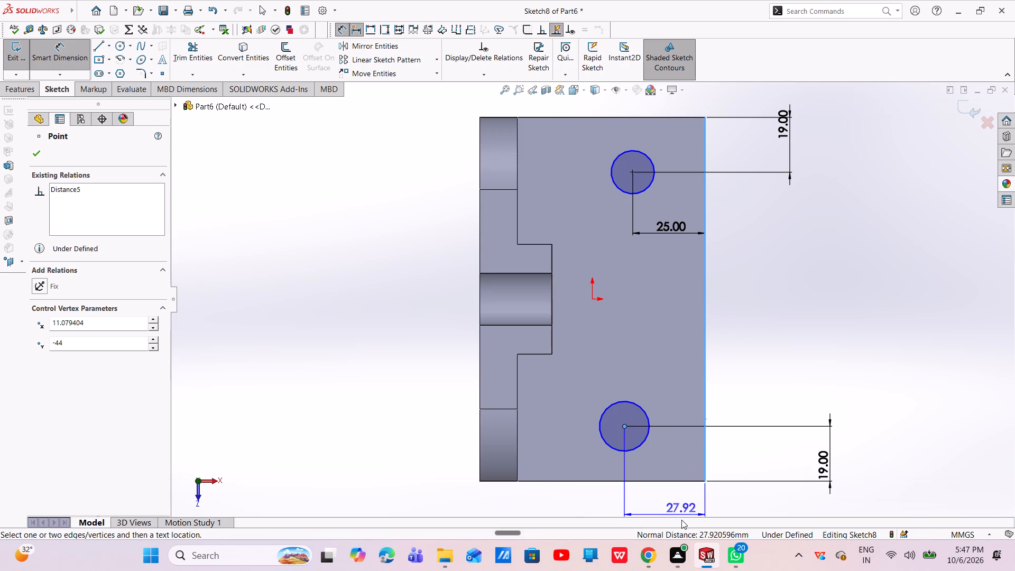
pyautogui.click(681, 505)
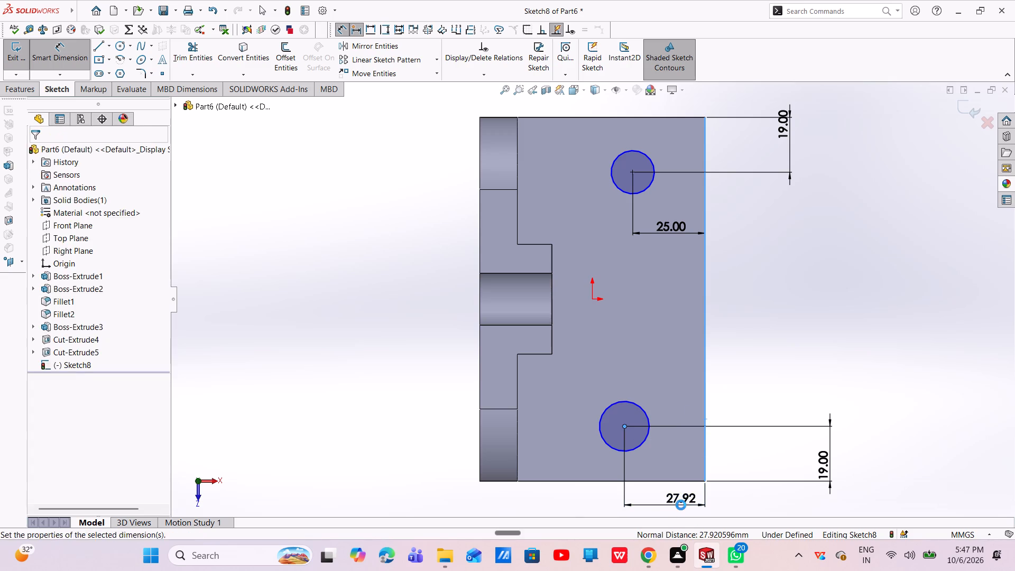
pyautogui.press('BackSpace')
pyautogui.write('25')
pyautogui.press('Return')
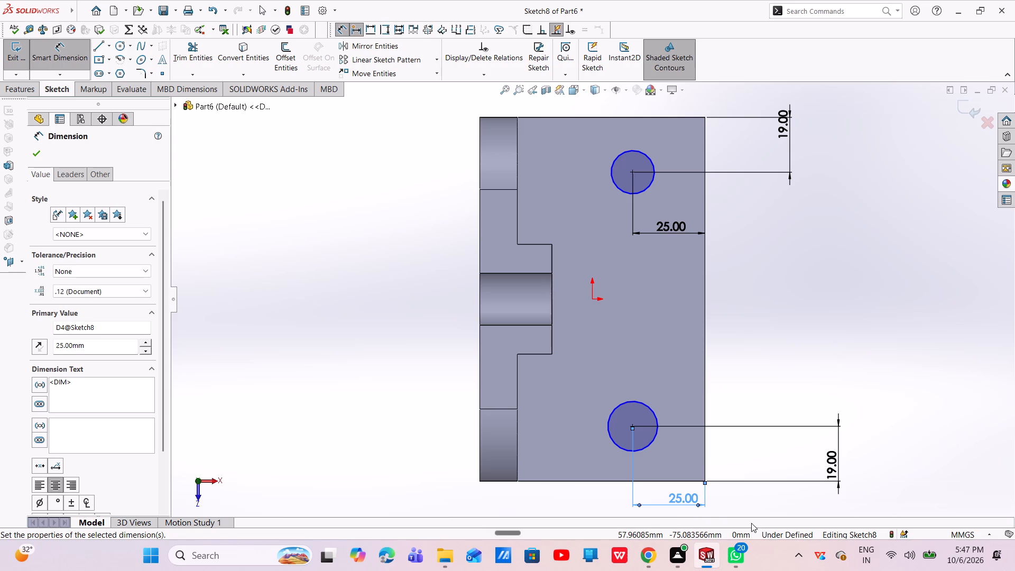
pyautogui.click(37, 151)
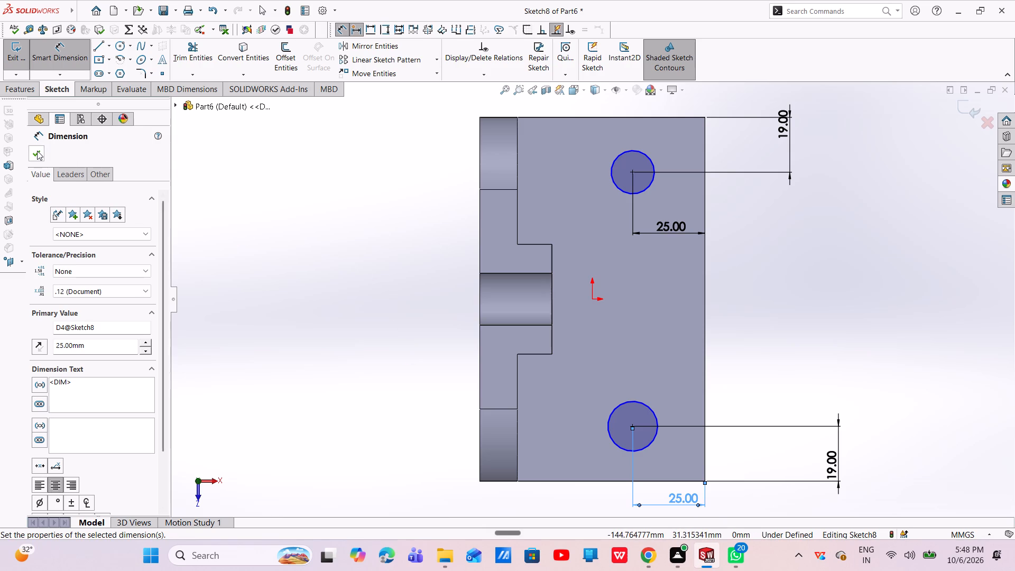
# Cut-extrude the two base circles with a blind depth of 25 mm.
pyautogui.click(16, 87)
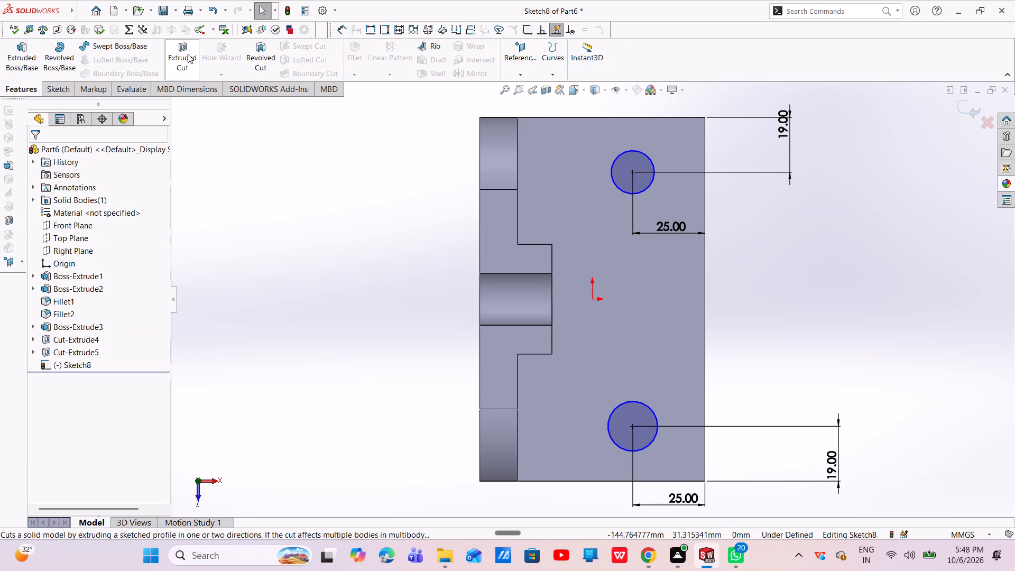
pyautogui.click(177, 47)
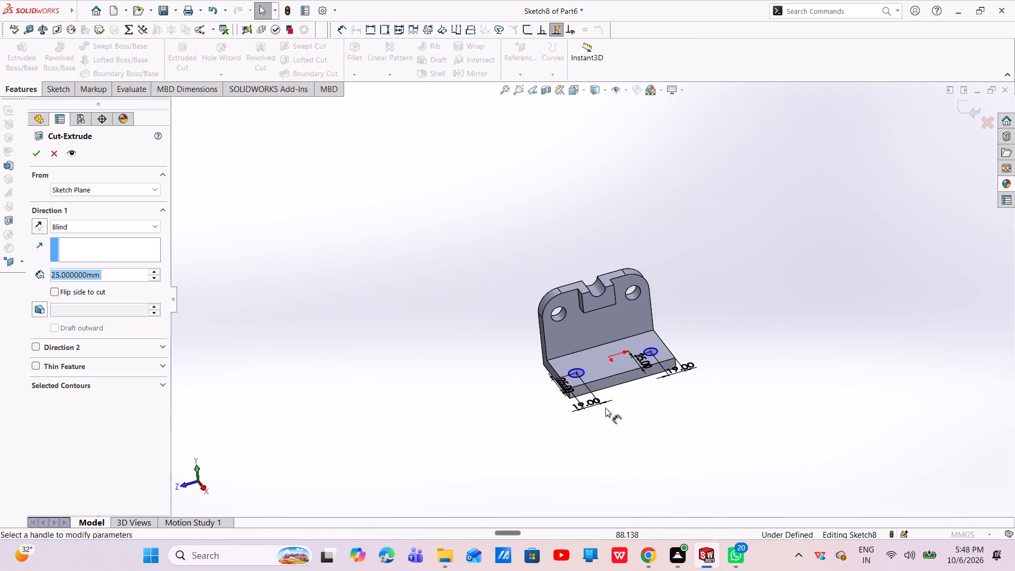
pyautogui.click(36, 154)
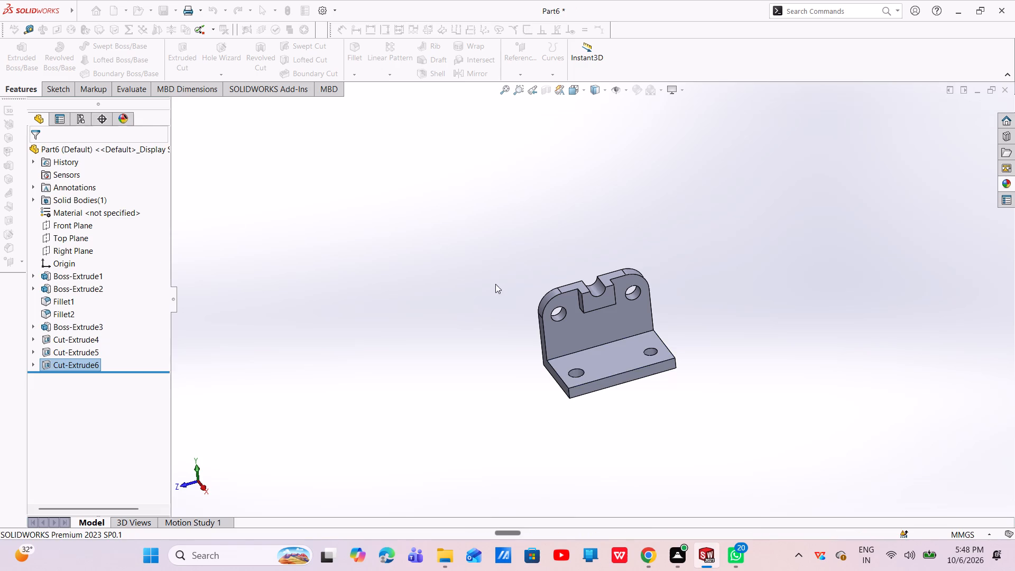
# Start a sketch on the upright wall's boss-side face and draw a vertical line about 50 mm long from the midpoint of the base's top edge.
pyautogui.moveTo(639, 374); pyautogui.dragTo(611, 422, button='middle')
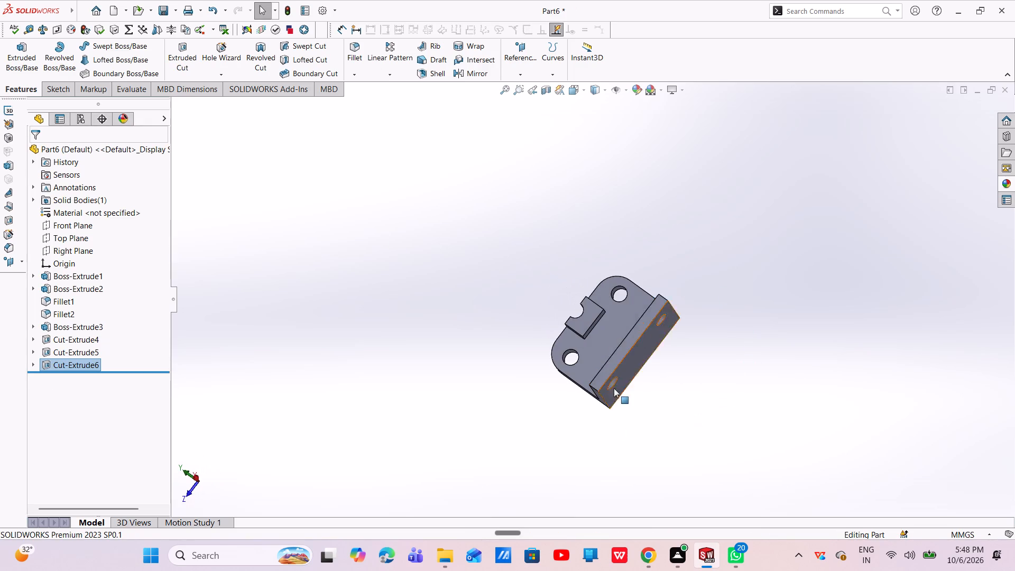
pyautogui.click(605, 326)
pyautogui.click(648, 298)
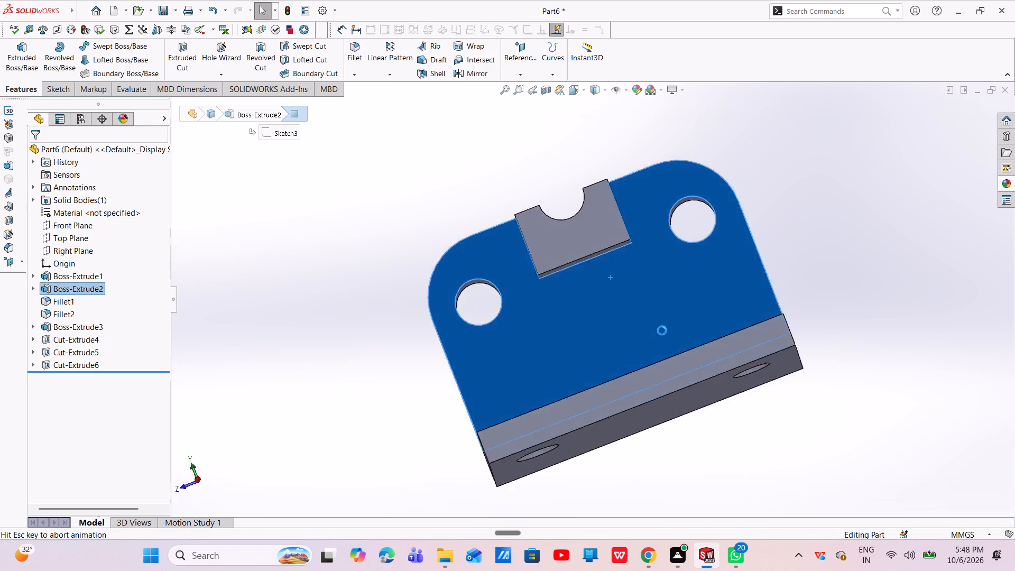
pyautogui.press('Escape')
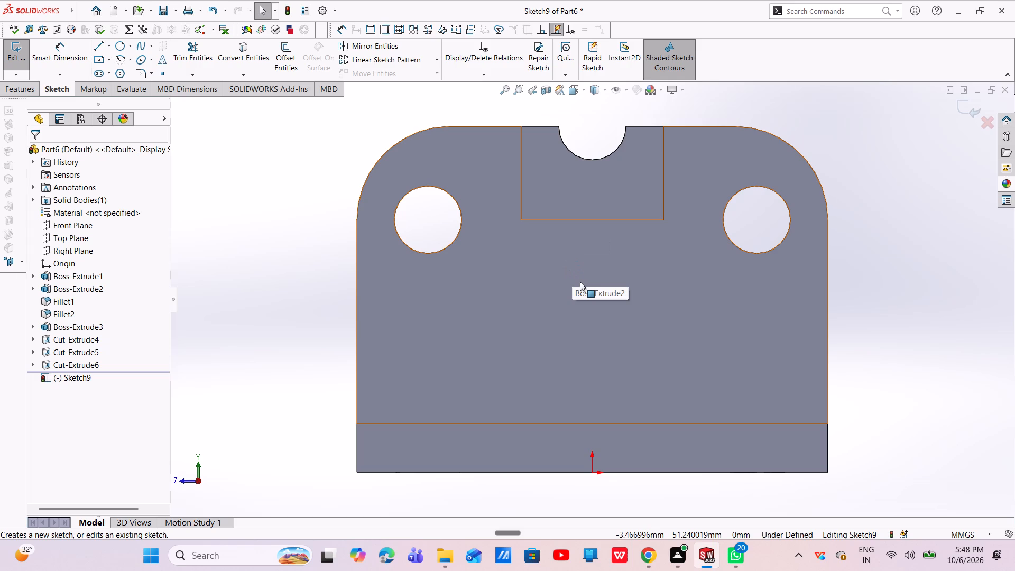
pyautogui.click(103, 45)
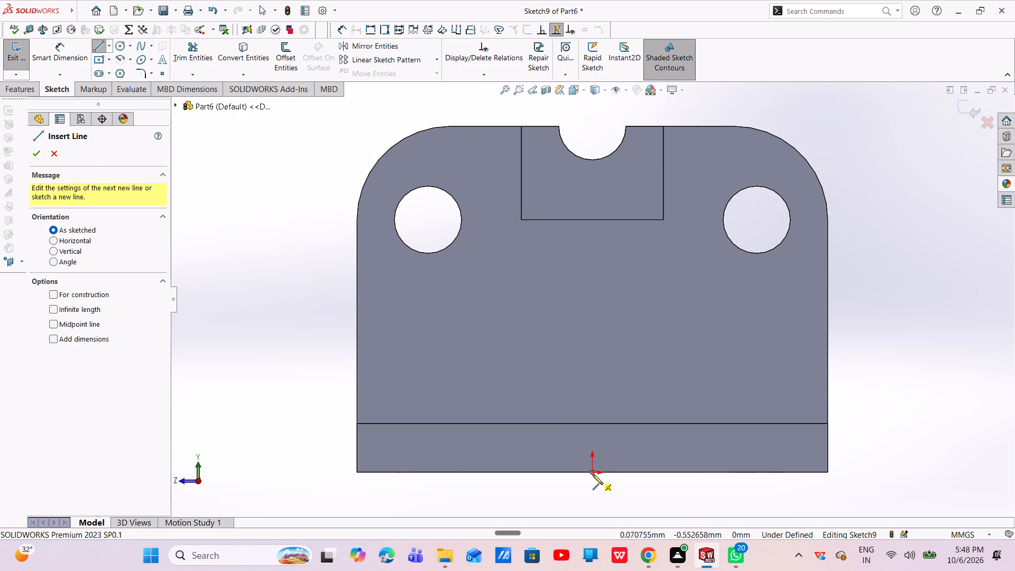
pyautogui.click(593, 425)
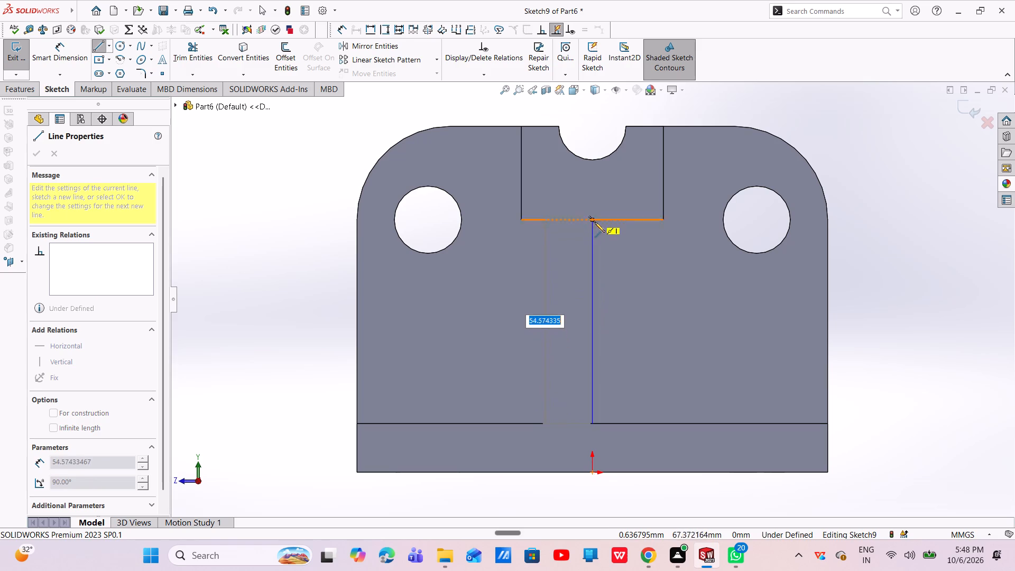
pyautogui.click(592, 236)
pyautogui.press('Escape')
pyautogui.press('Escape')
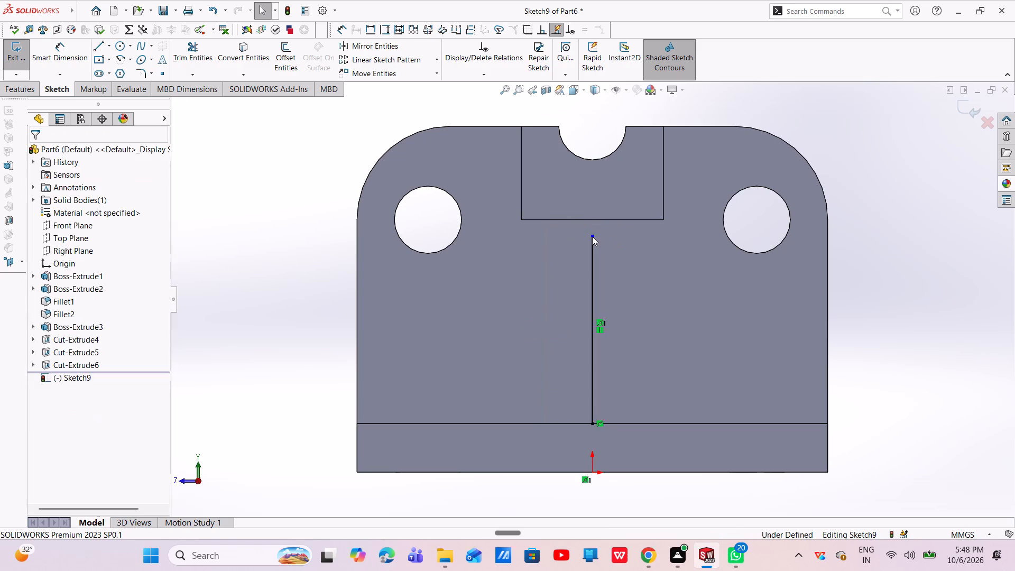
# Dimension the vertical sketch line's length as 38 mm.
pyautogui.click(67, 50)
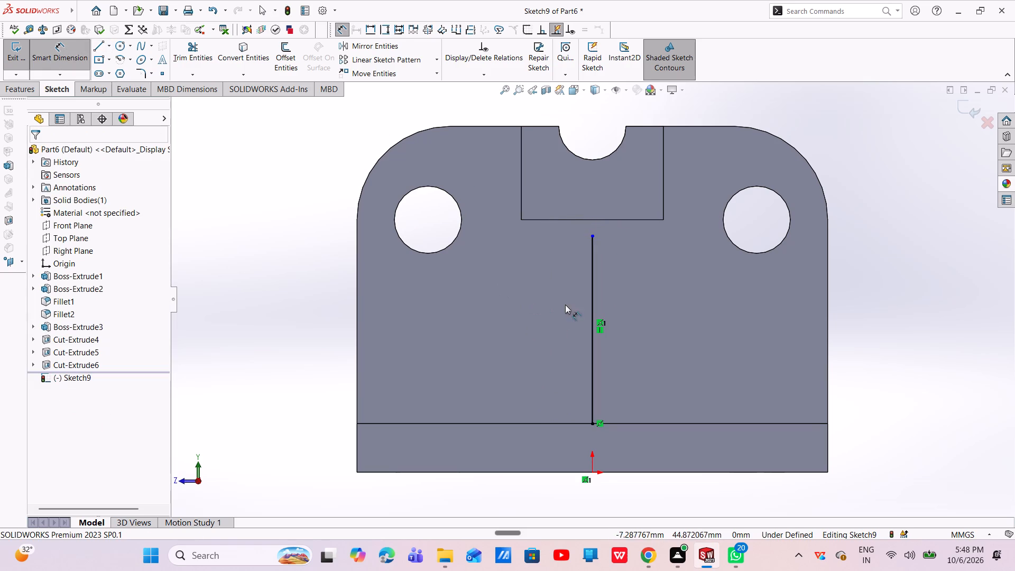
pyautogui.click(592, 305)
pyautogui.click(892, 308)
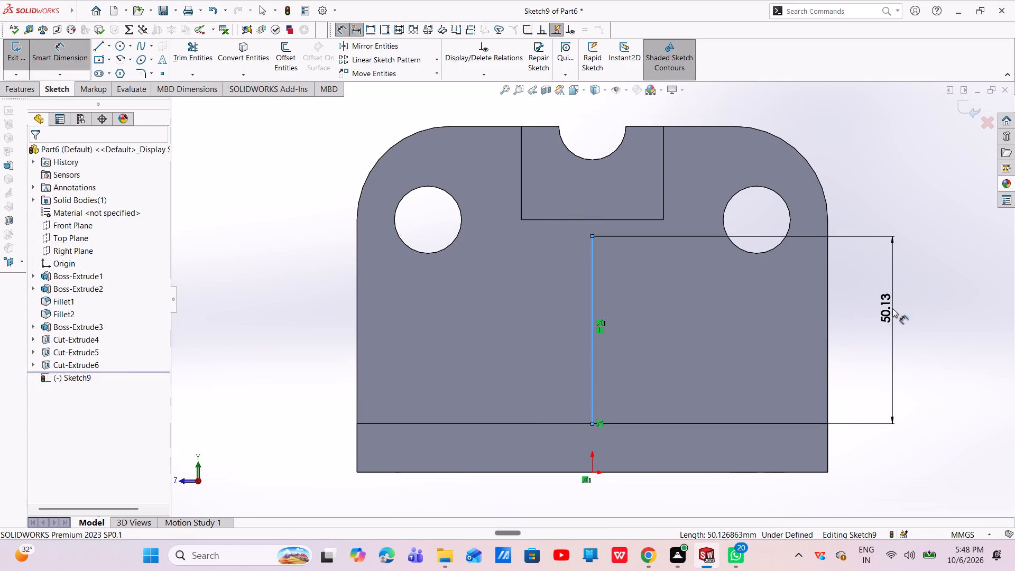
pyautogui.press('BackSpace')
pyautogui.write('38')
pyautogui.press('Return')
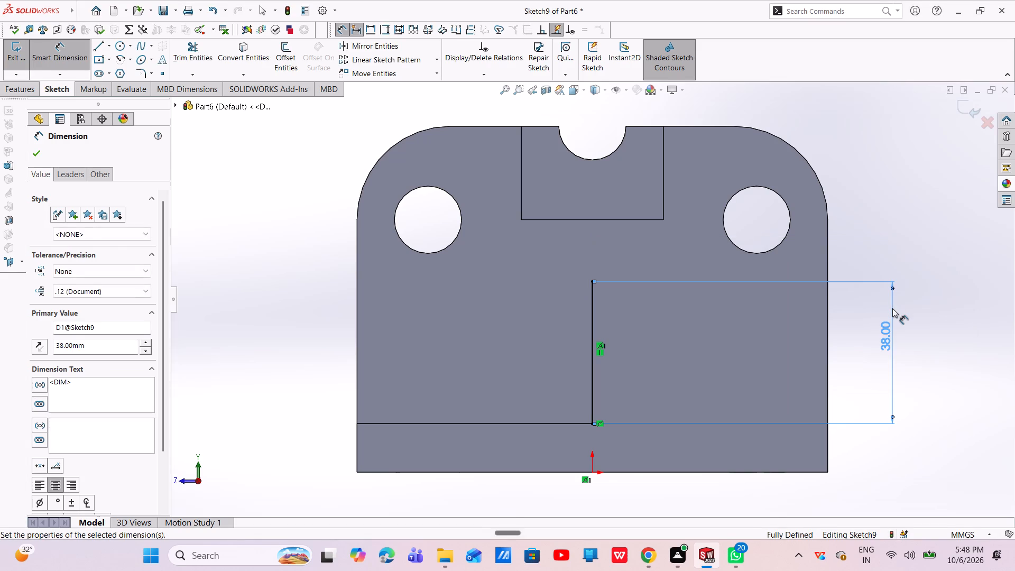
pyautogui.press('Escape')
pyautogui.press('Escape')
# Sketch a circle of 25 mm radius centered on the vertical line's upper endpoint.
pyautogui.click(121, 48)
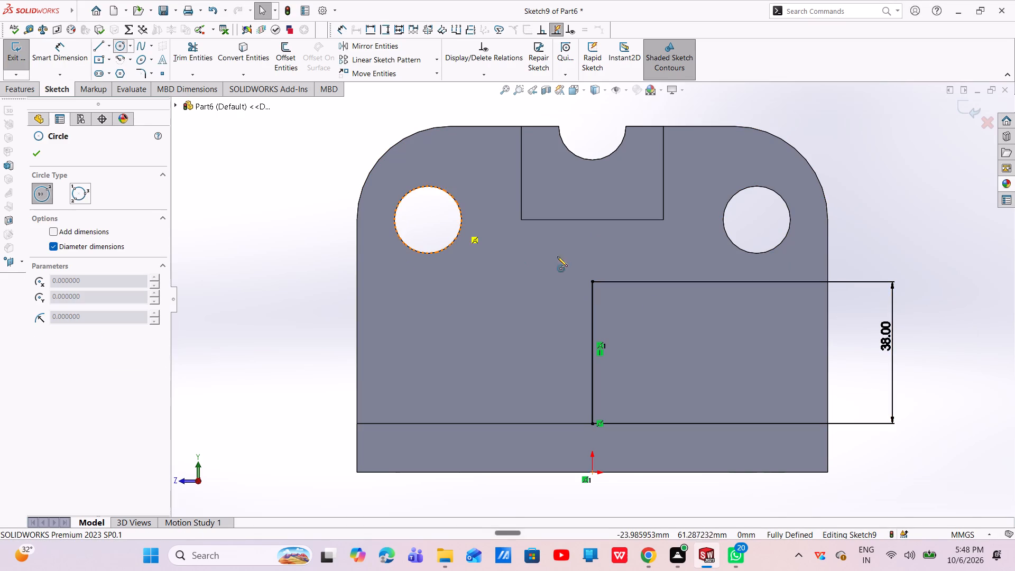
pyautogui.click(591, 280)
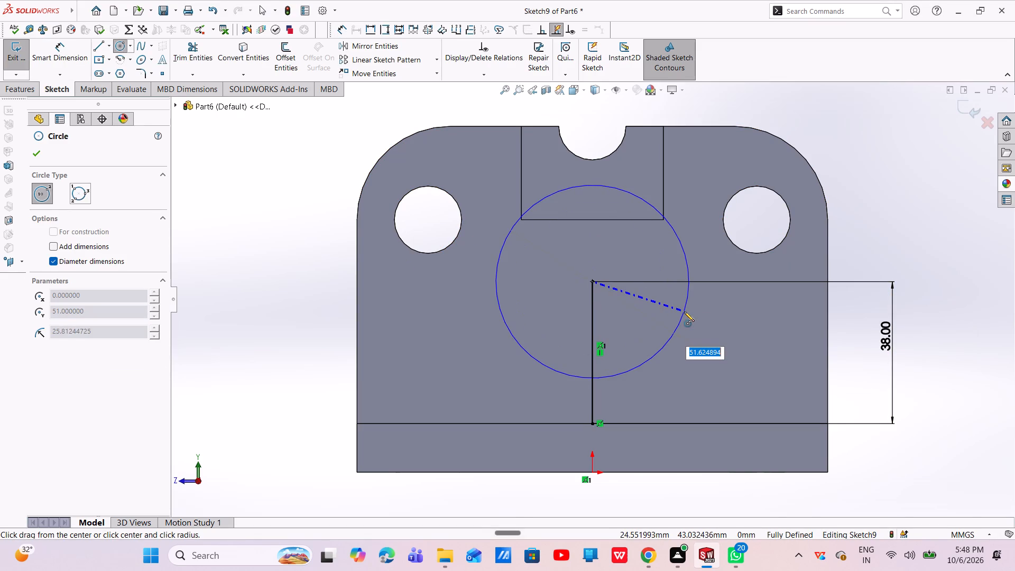
pyautogui.click(684, 311)
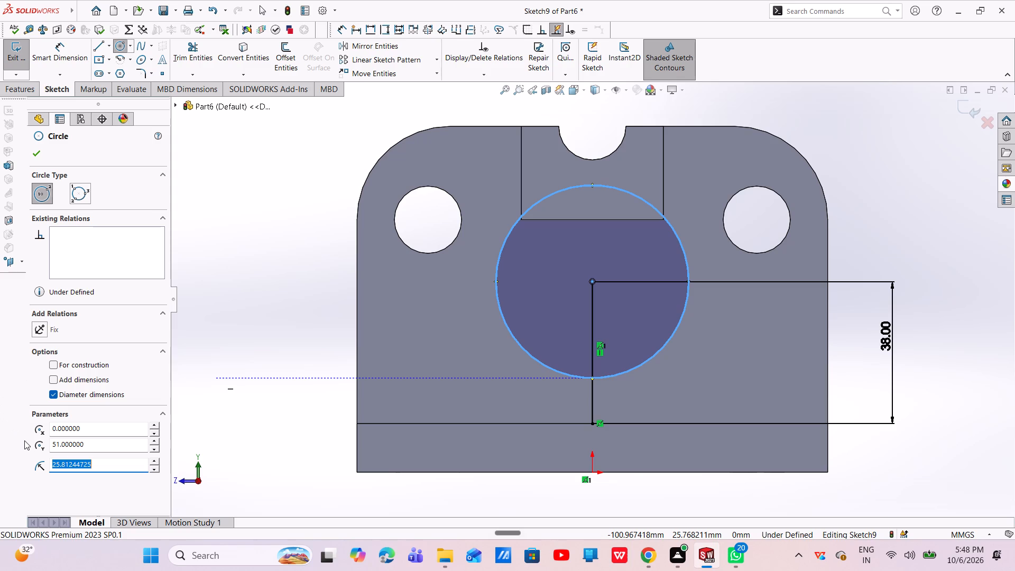
pyautogui.press('BackSpace')
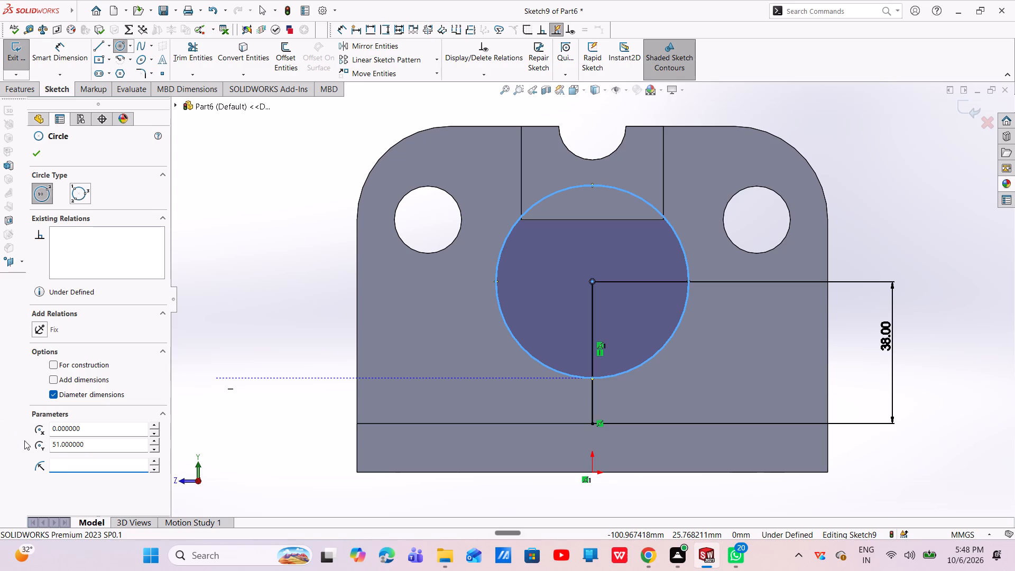
pyautogui.write('25')
pyautogui.press('Return')
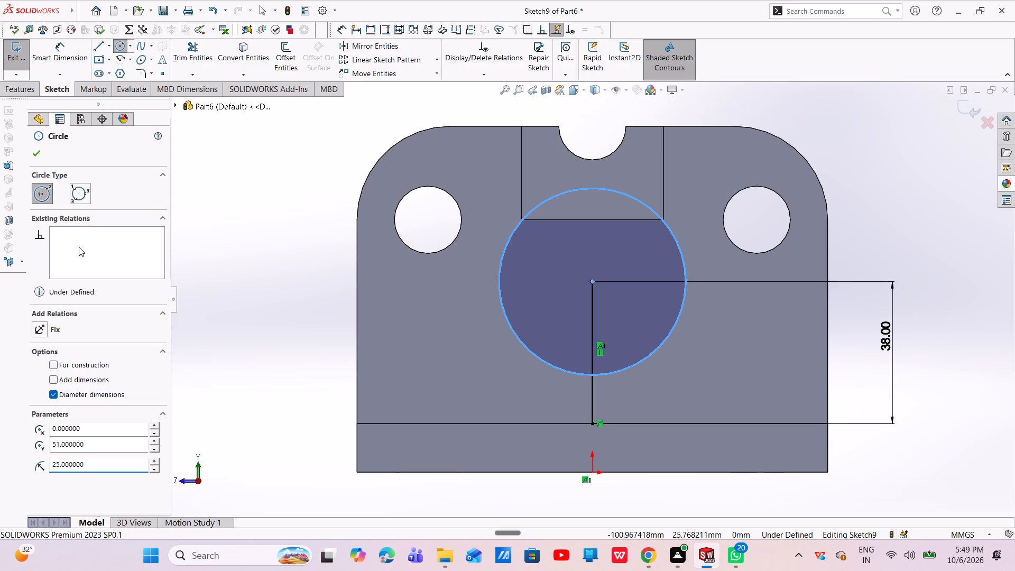
pyautogui.click(42, 154)
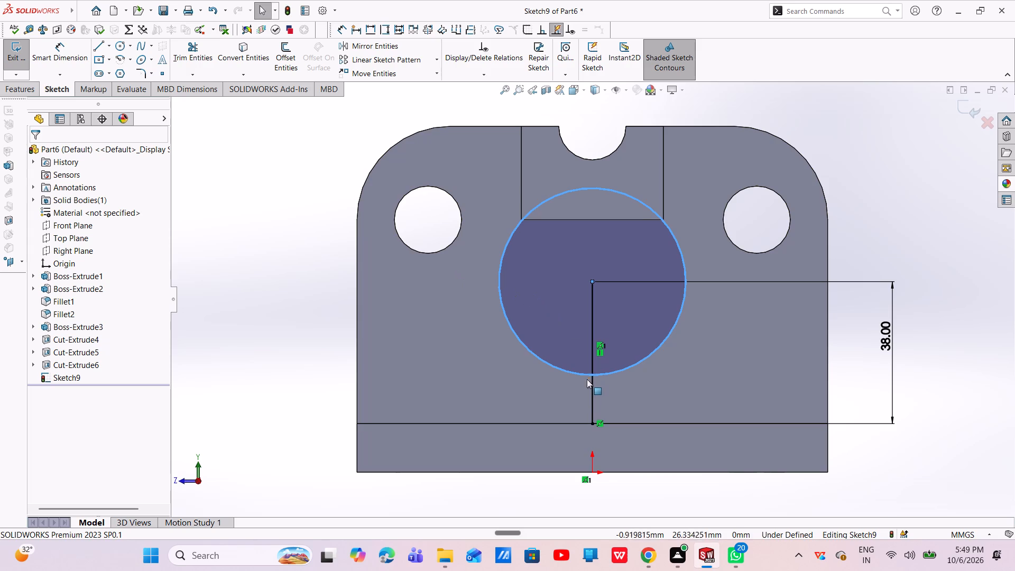
# Delete the vertical line from the wall sketch, leaving the circle in place.
pyautogui.click(593, 403)
pyautogui.rightClick(592, 403)
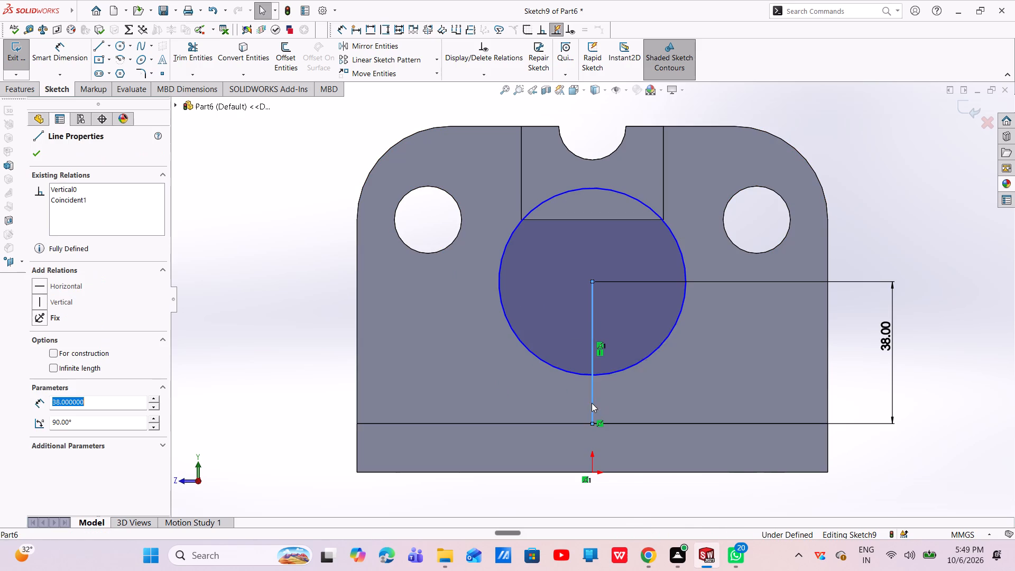
pyautogui.click(626, 520)
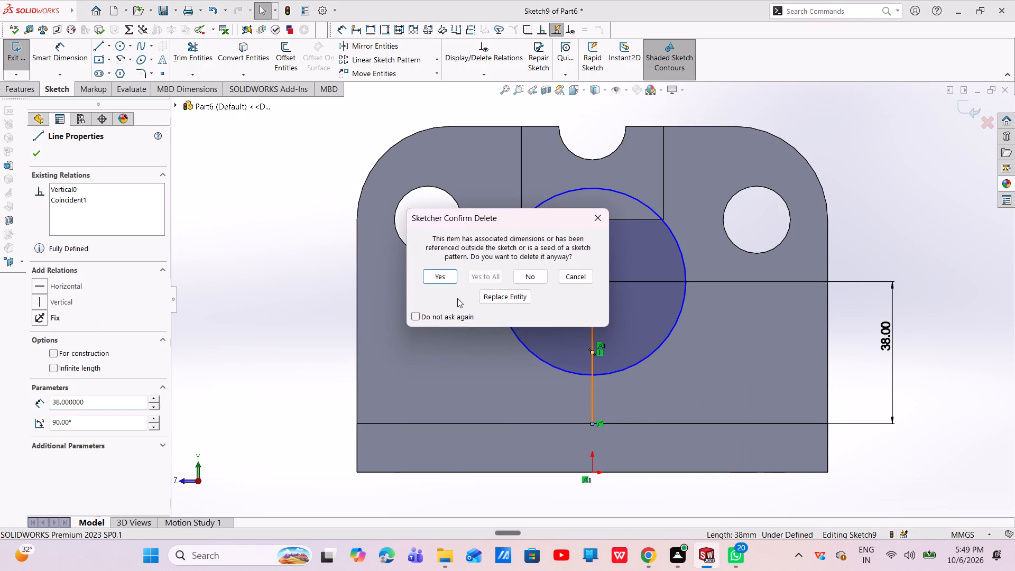
pyautogui.click(436, 275)
pyautogui.press('Escape')
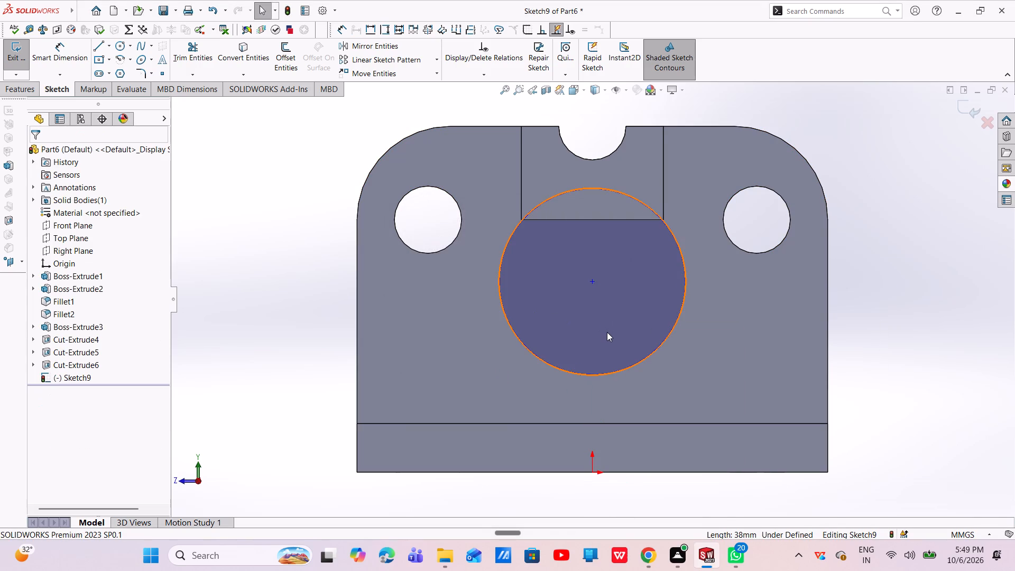
# Extrude the wall circle as a blind boss 38 mm deep, merged with the bracket.
pyautogui.moveTo(686, 335); pyautogui.dragTo(671, 339, button='middle')
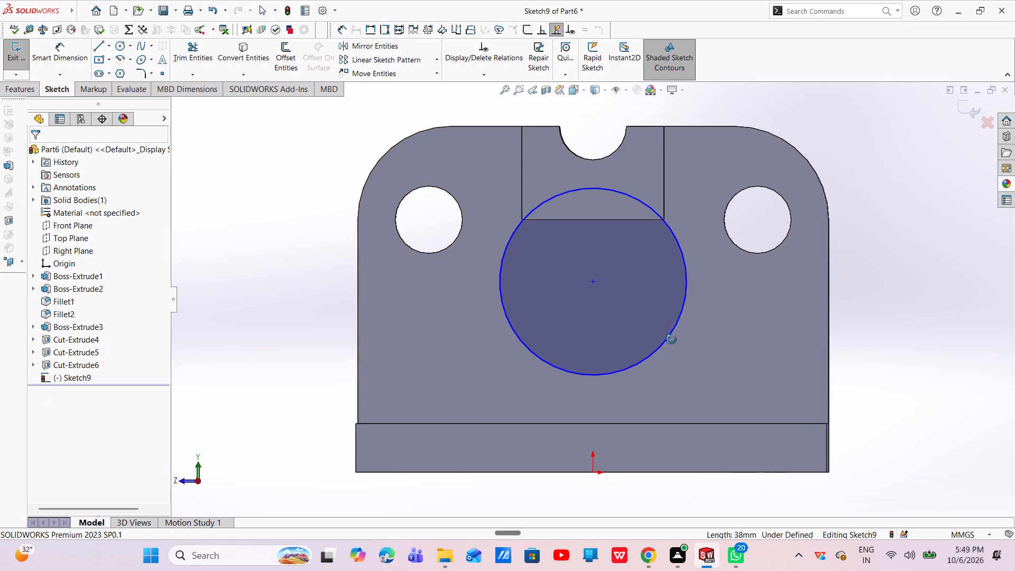
pyautogui.moveTo(671, 339); pyautogui.dragTo(608, 358, button='middle')
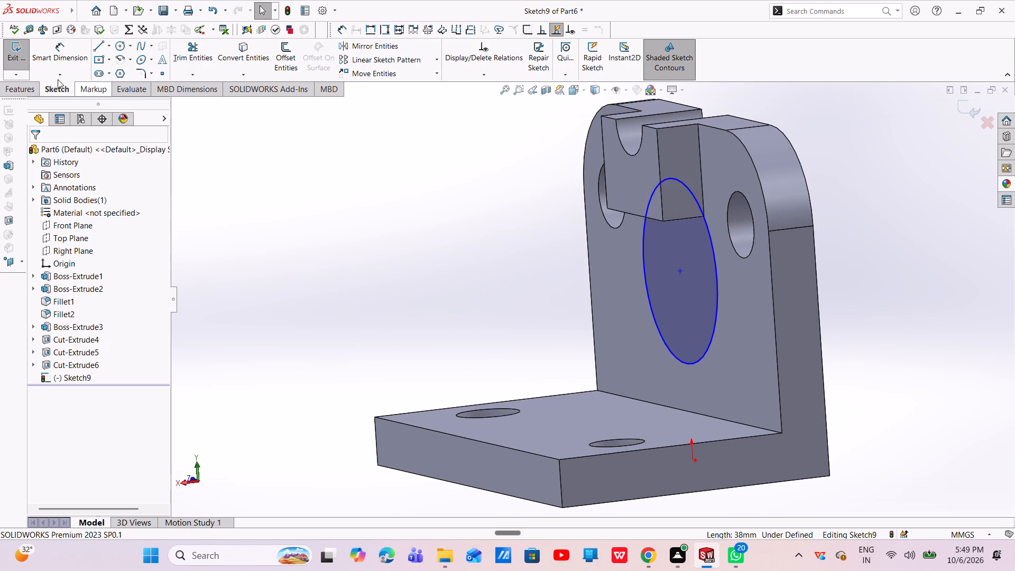
pyautogui.click(19, 88)
pyautogui.click(27, 63)
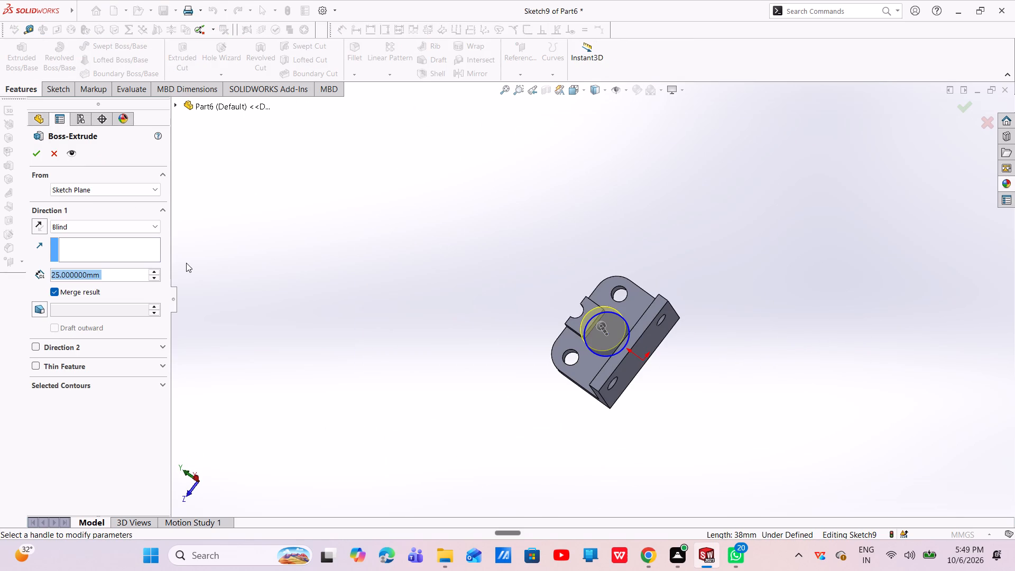
pyautogui.press('BackSpace')
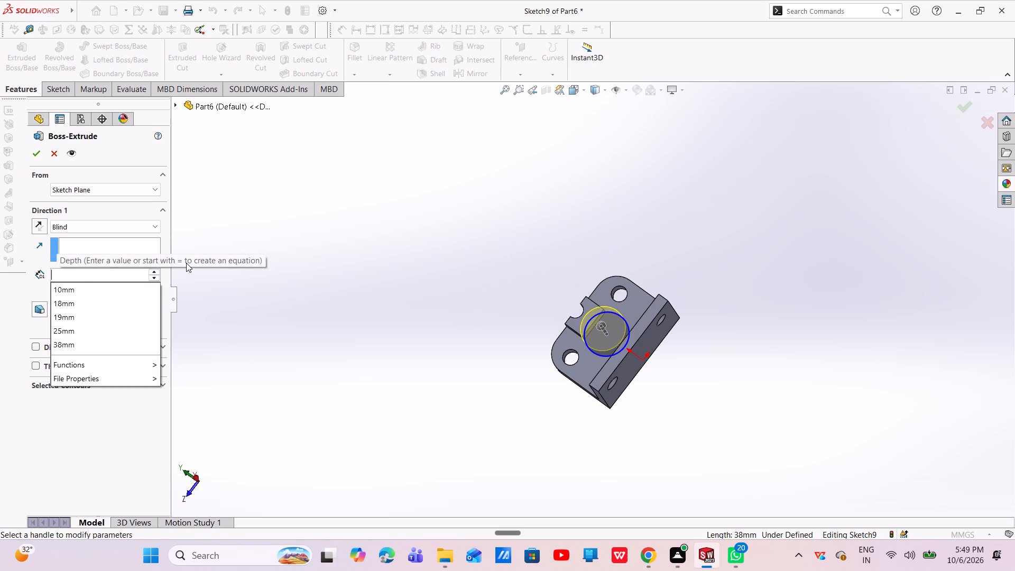
pyautogui.write('38')
pyautogui.press('Return')
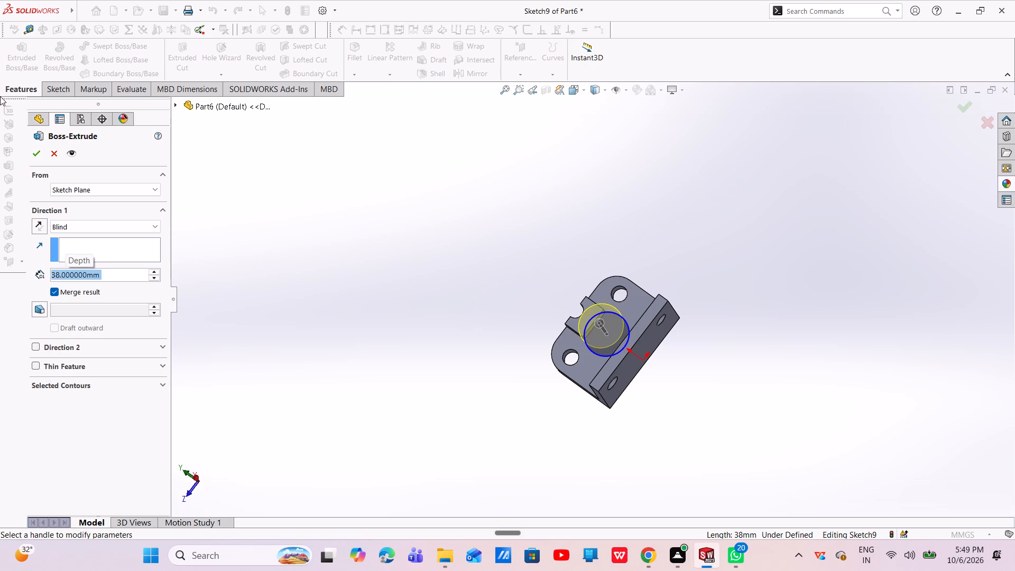
pyautogui.click(39, 159)
# Sketch a 16 mm radius circle on the cylindrical boss's end face, centered on the boss axis.
pyautogui.moveTo(620, 360); pyautogui.dragTo(670, 431, button='middle')
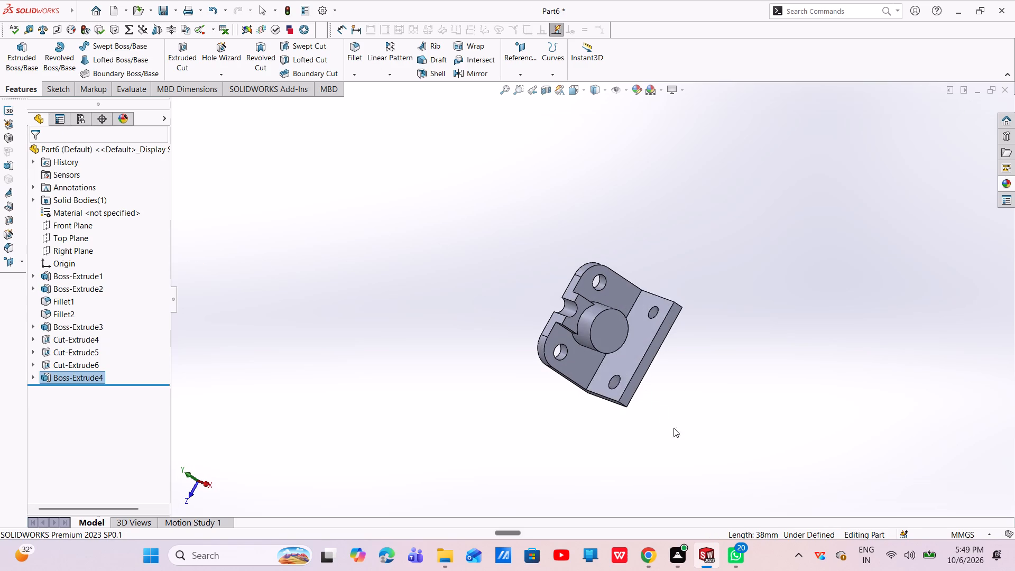
pyautogui.click(603, 320)
pyautogui.click(656, 292)
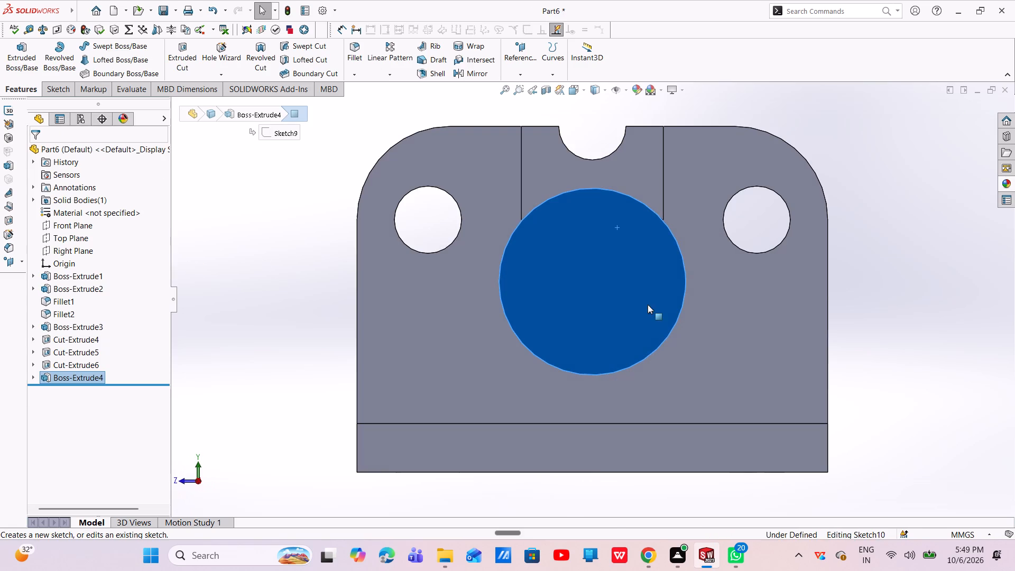
pyautogui.press('Escape')
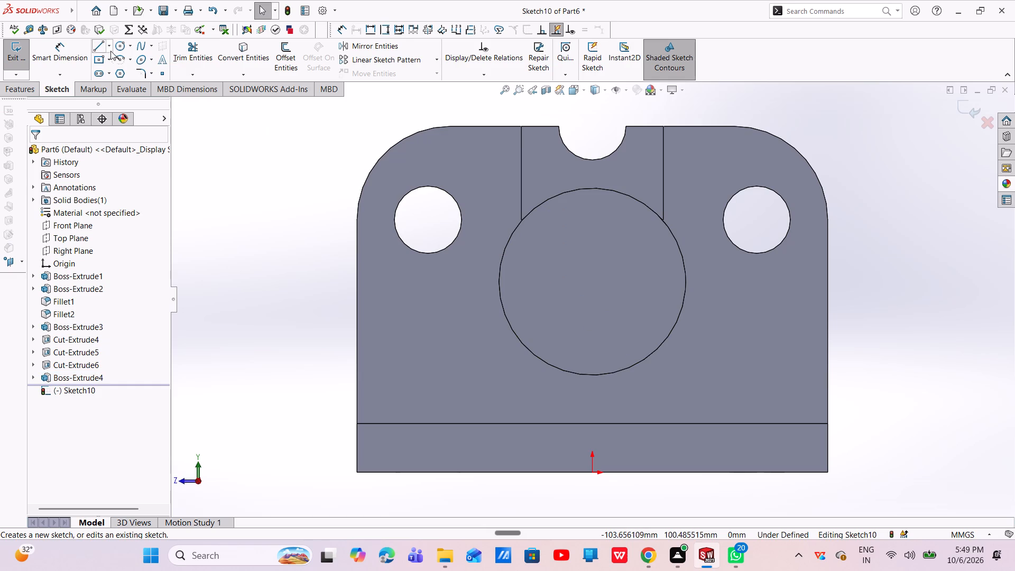
pyautogui.click(116, 49)
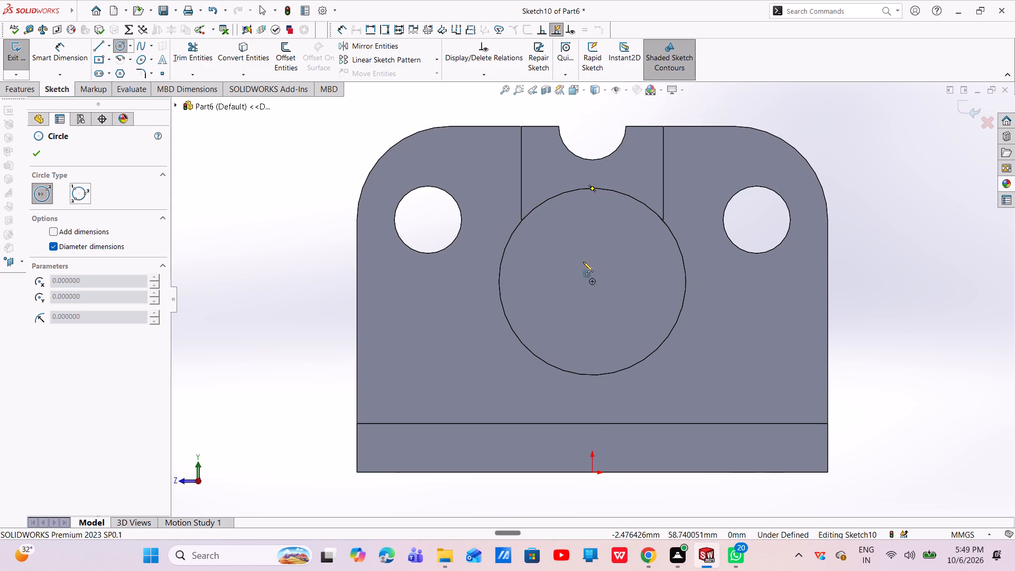
pyautogui.click(593, 282)
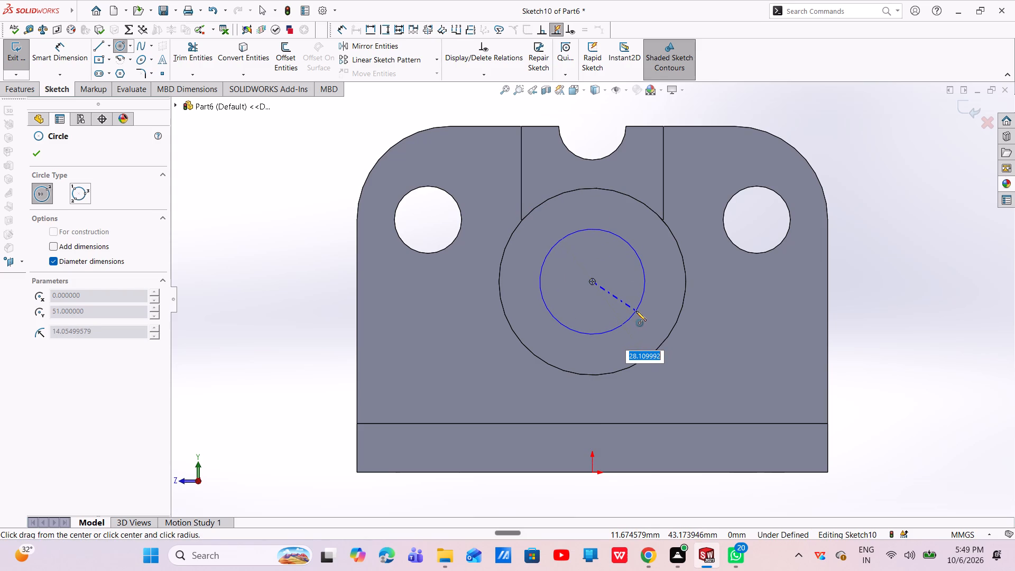
pyautogui.click(636, 311)
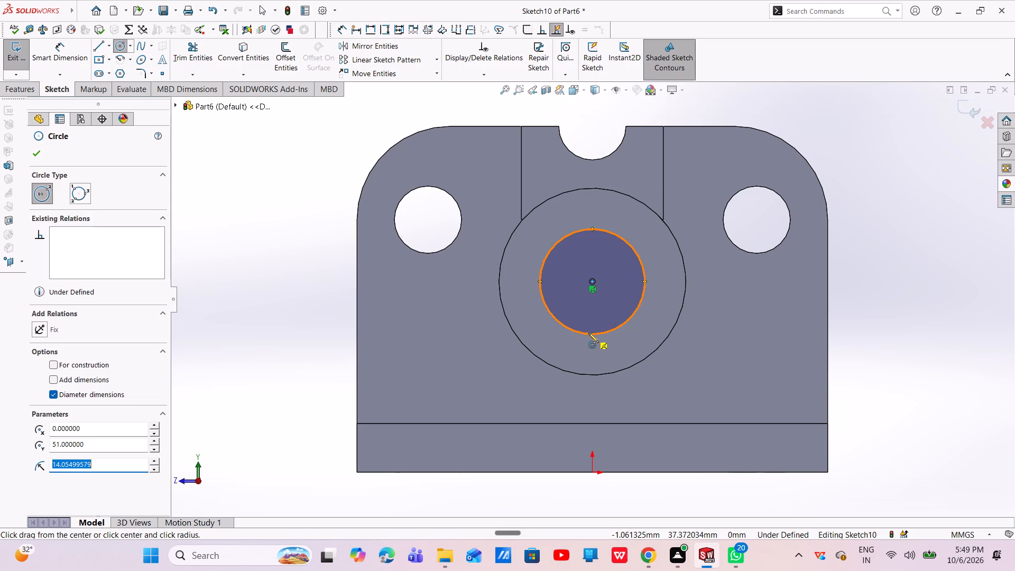
pyautogui.press('BackSpace')
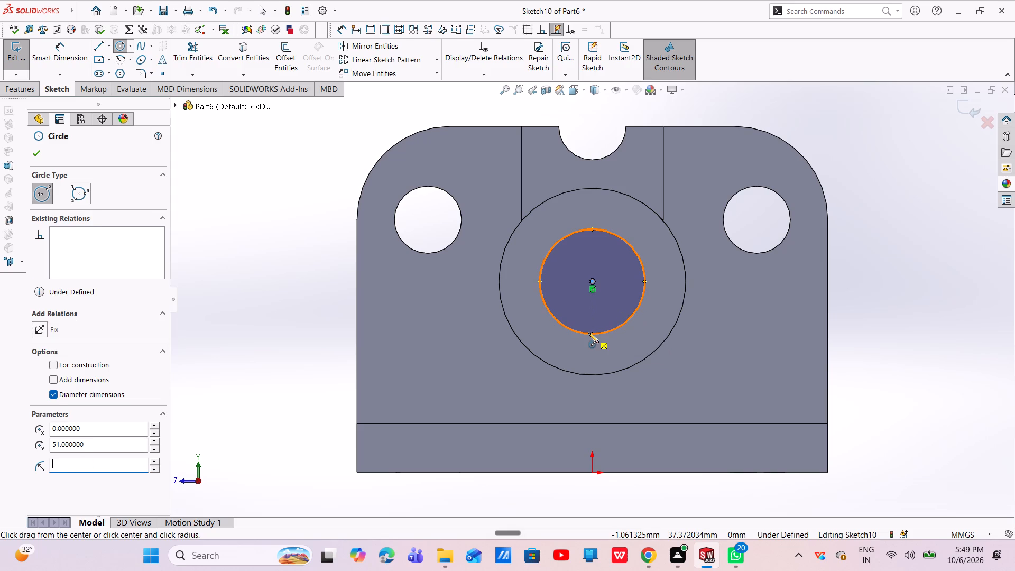
pyautogui.write('16')
pyautogui.press('Return')
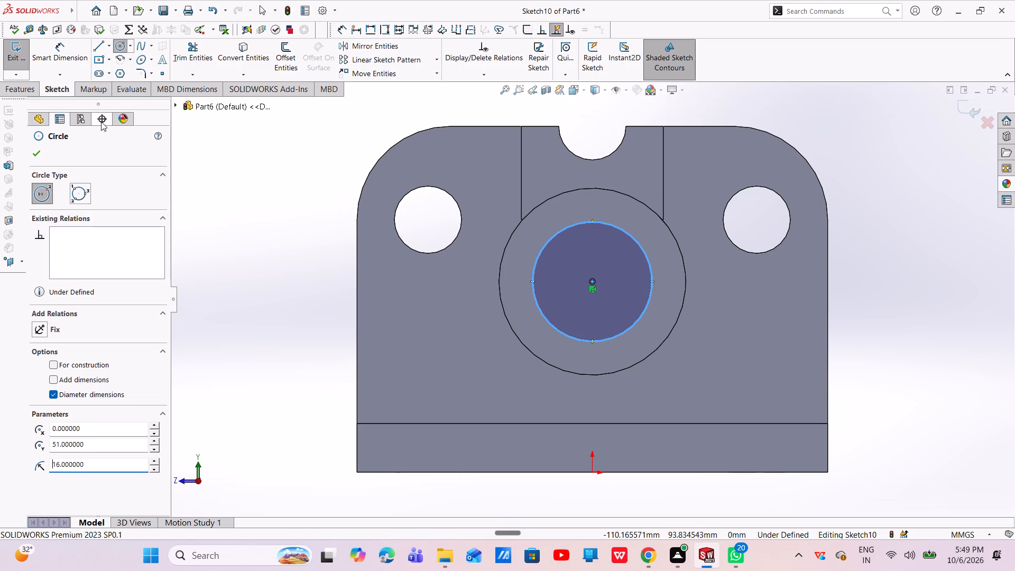
pyautogui.click(40, 158)
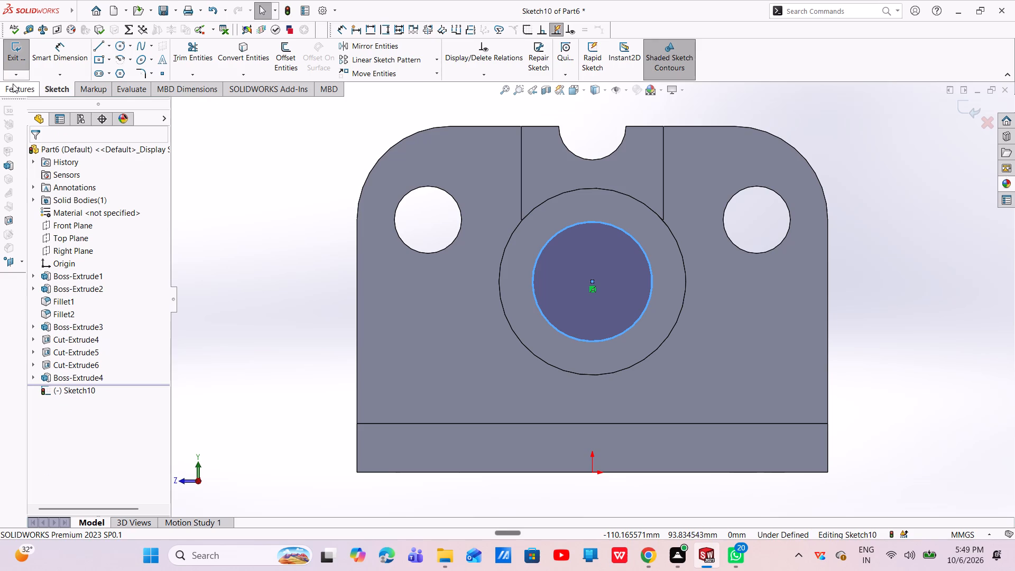
# Cut the end-face circle into the cylindrical boss as a blind extruded cut 38 mm deep.
pyautogui.click(14, 85)
pyautogui.click(189, 59)
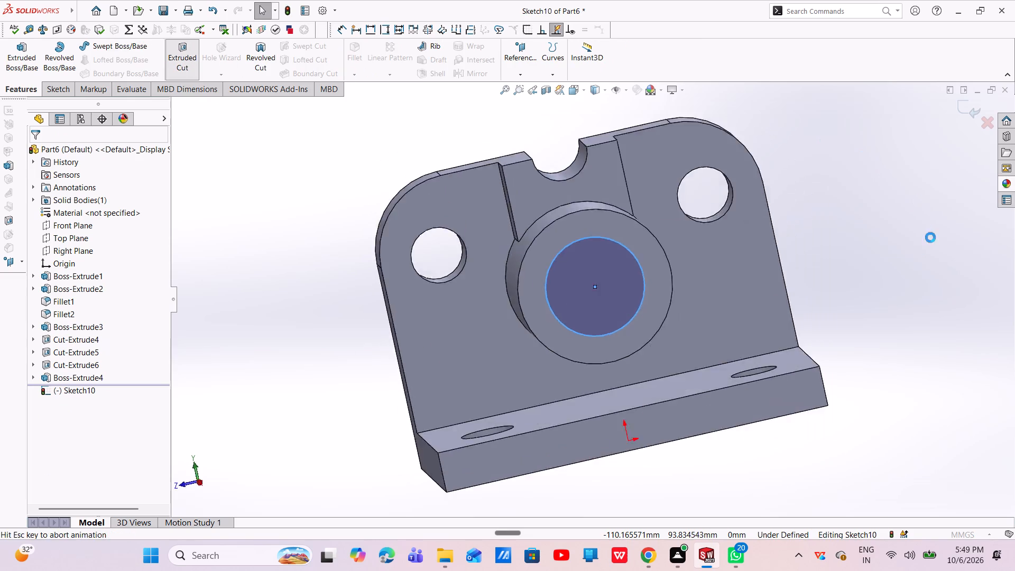
pyautogui.moveTo(636, 364); pyautogui.dragTo(706, 331, button='middle')
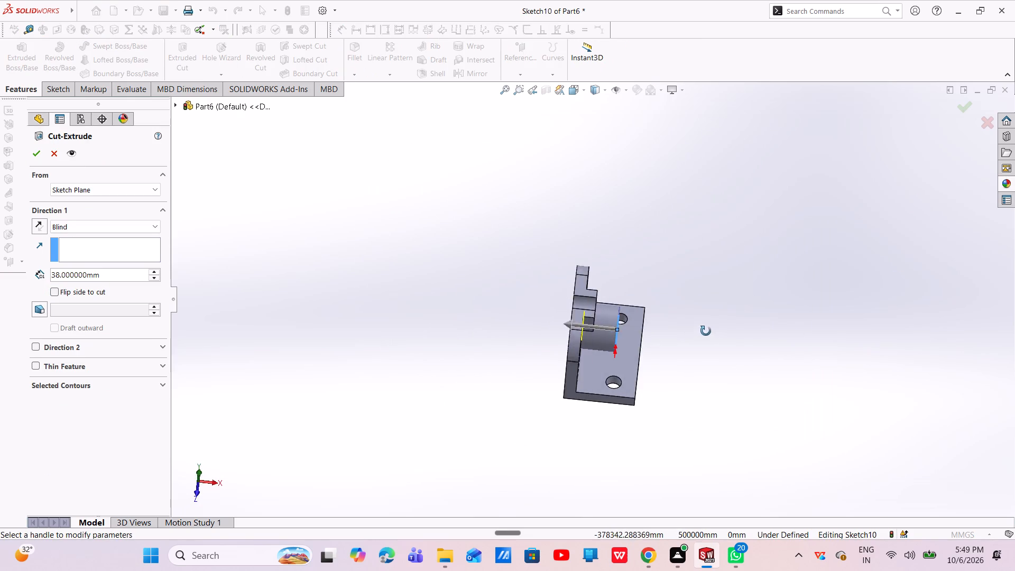
pyautogui.moveTo(706, 331); pyautogui.dragTo(728, 322, button='middle')
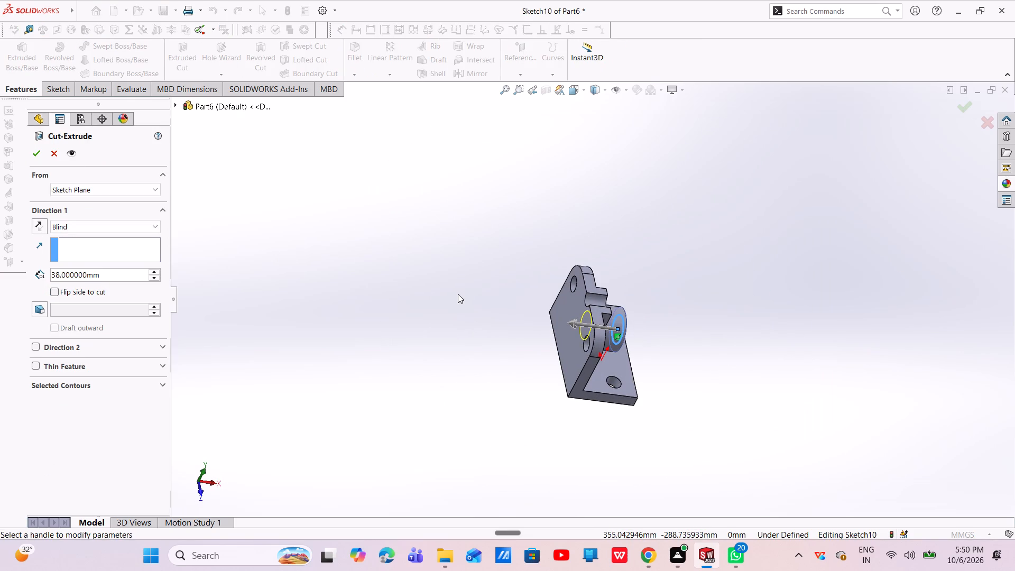
pyautogui.click(32, 158)
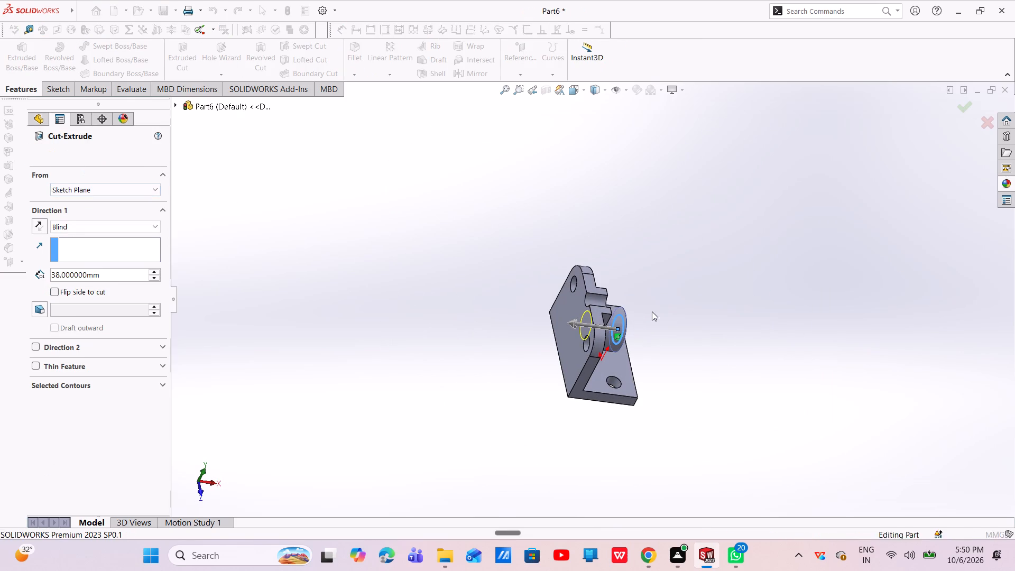
# Examine the bored boss and the whole bracket from several angles, ending in the isometric view.
pyautogui.moveTo(656, 345); pyautogui.dragTo(560, 344, button='middle')
pyautogui.moveTo(647, 353); pyautogui.dragTo(635, 335, button='middle')
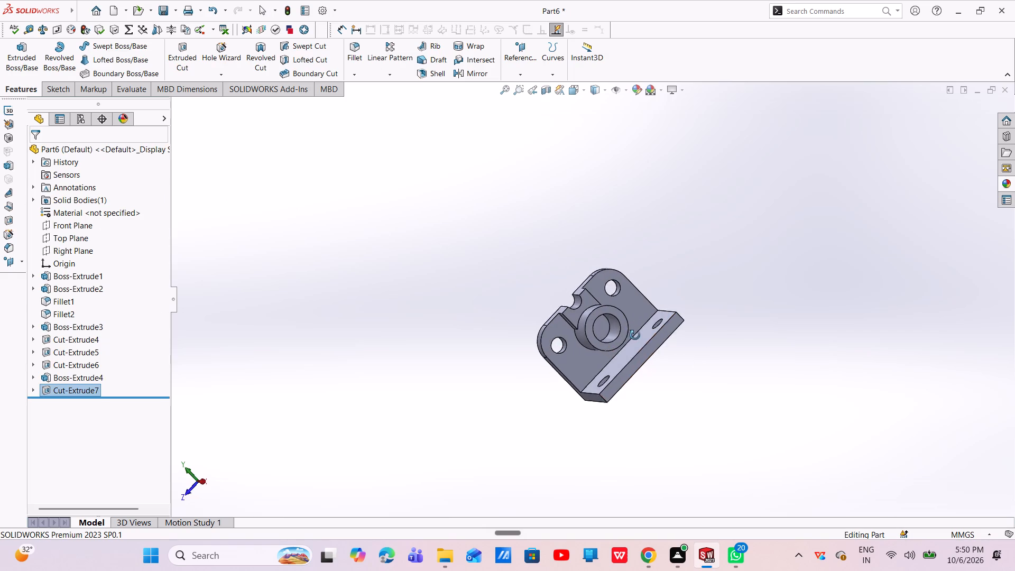
pyautogui.moveTo(635, 335); pyautogui.dragTo(630, 324, button='middle')
pyautogui.scroll(-1, 633, 327)
pyautogui.scroll(2, 633, 327)
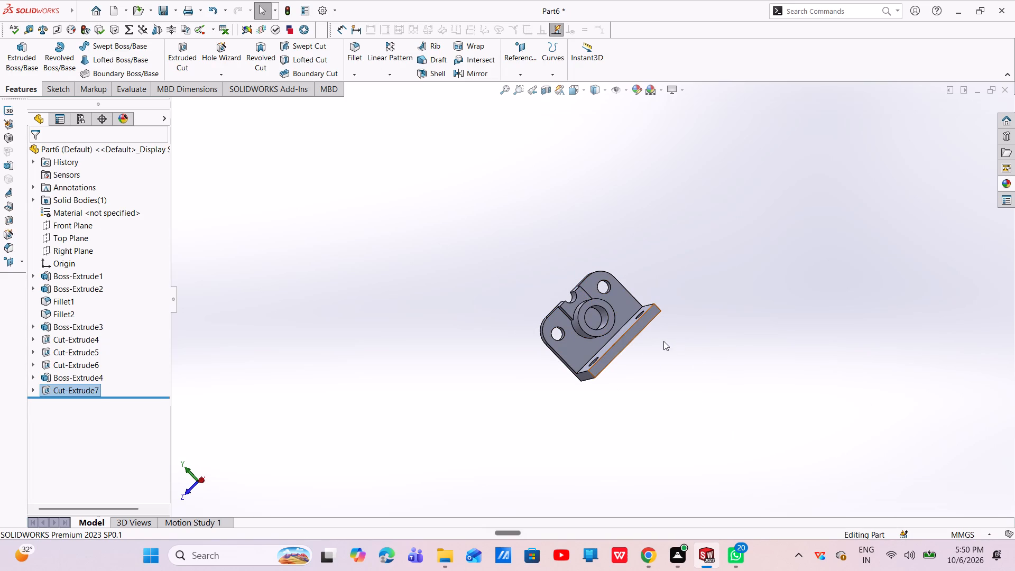
pyautogui.click(588, 341)
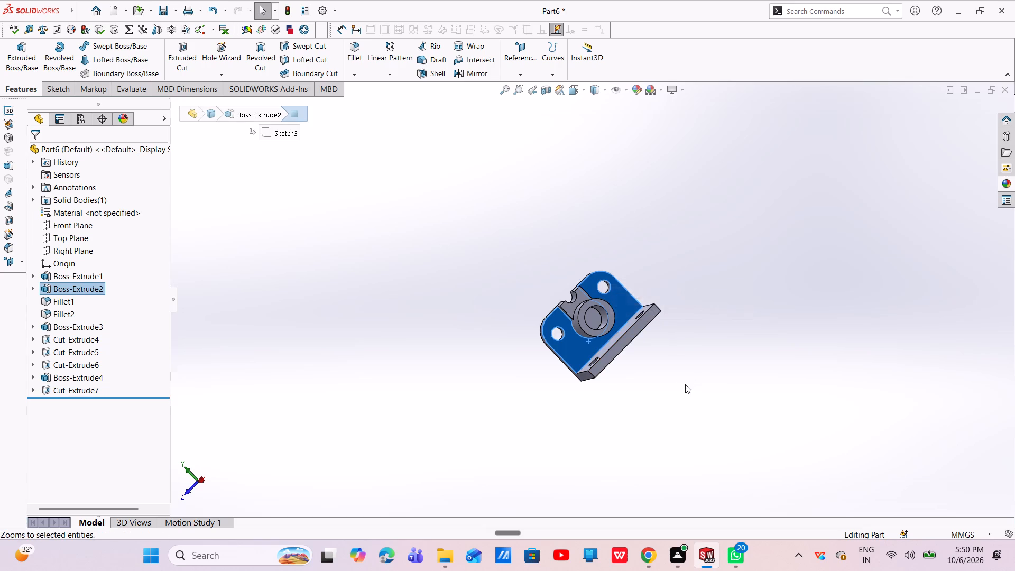
pyautogui.press('Escape')
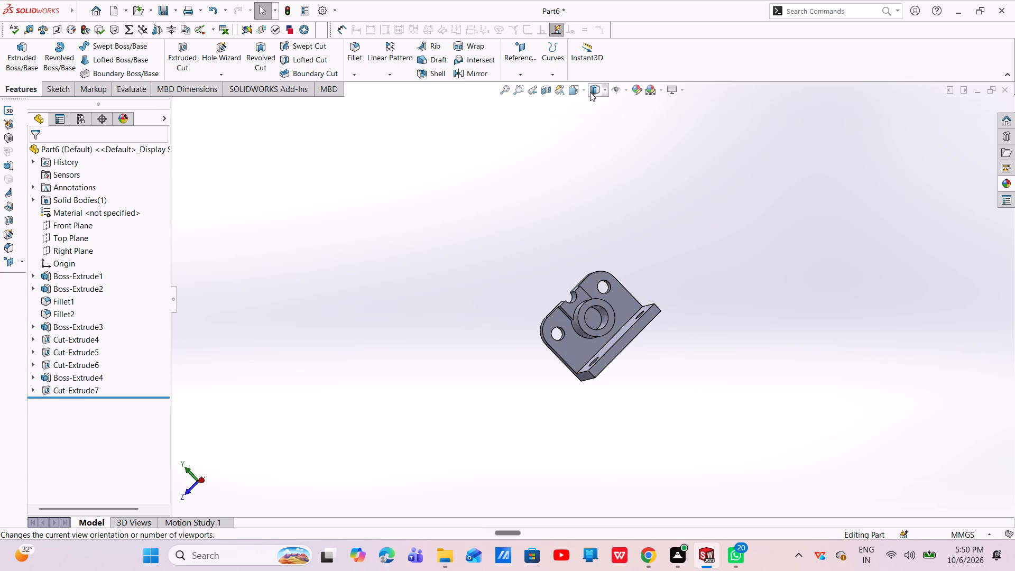
pyautogui.click(586, 90)
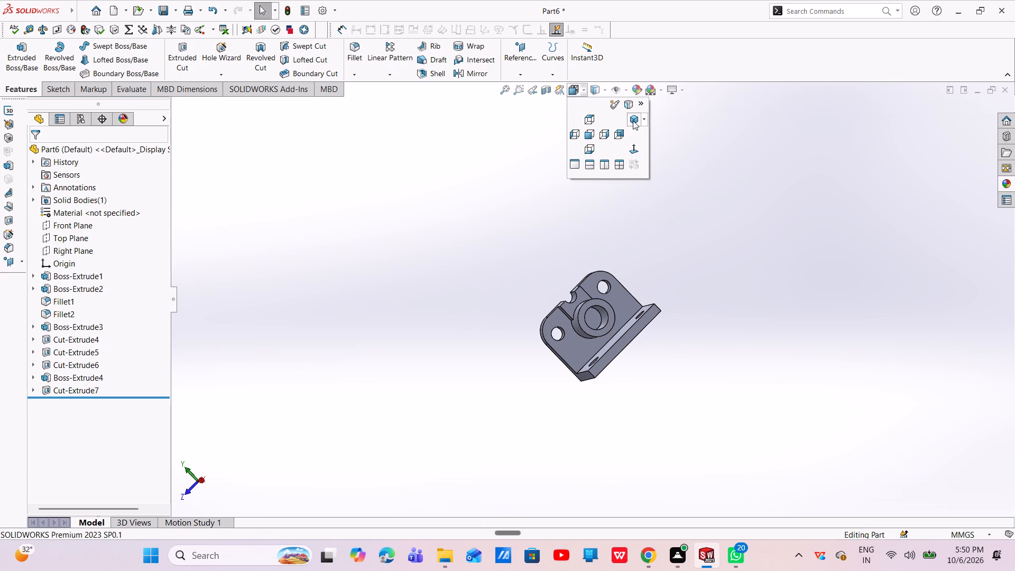
pyautogui.click(632, 121)
pyautogui.press('Escape')
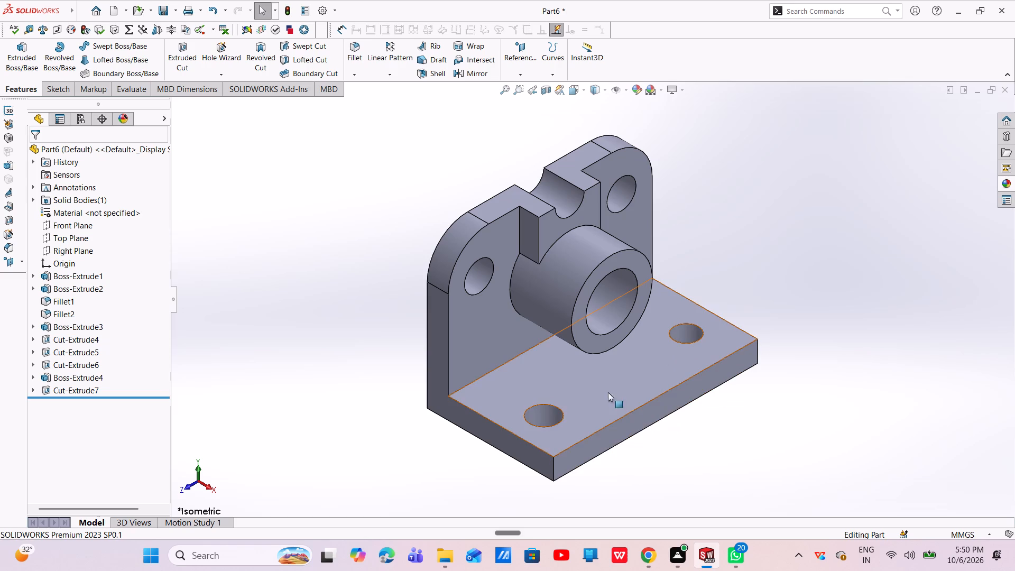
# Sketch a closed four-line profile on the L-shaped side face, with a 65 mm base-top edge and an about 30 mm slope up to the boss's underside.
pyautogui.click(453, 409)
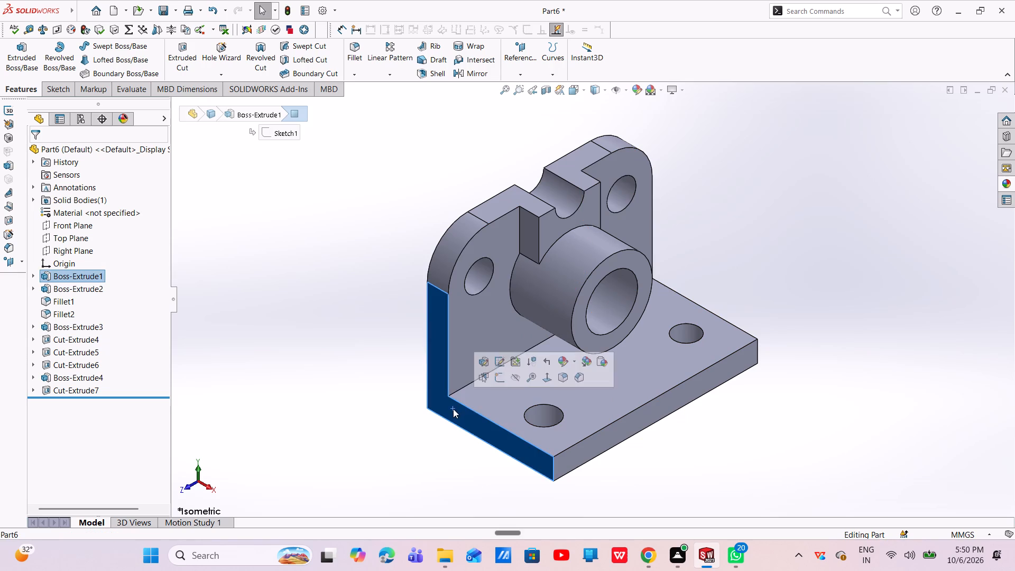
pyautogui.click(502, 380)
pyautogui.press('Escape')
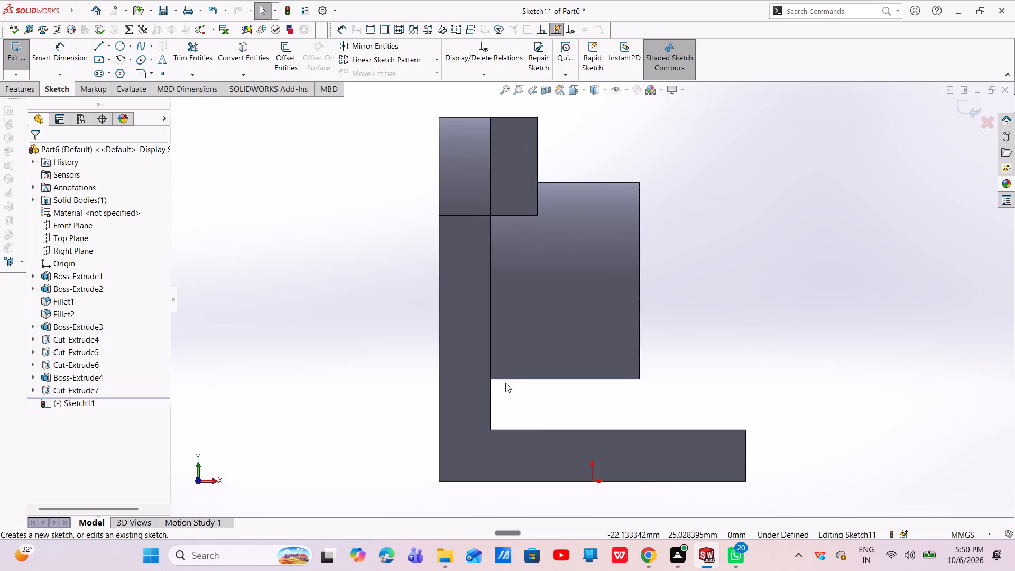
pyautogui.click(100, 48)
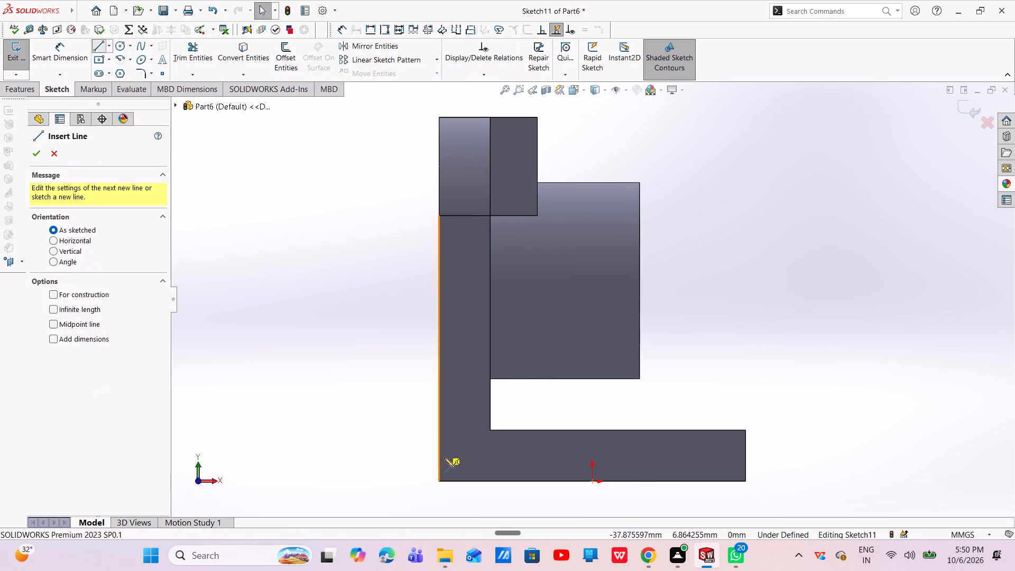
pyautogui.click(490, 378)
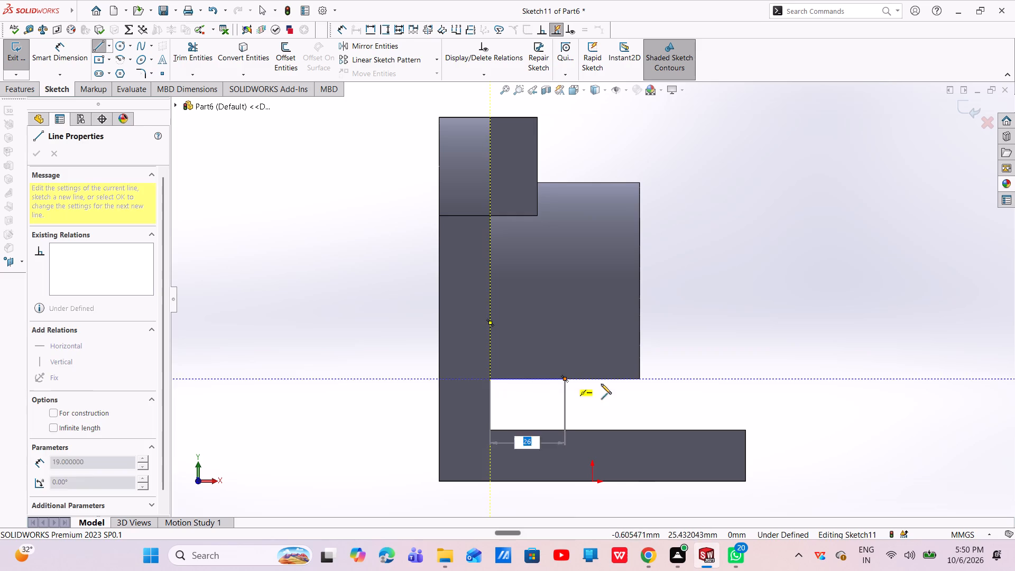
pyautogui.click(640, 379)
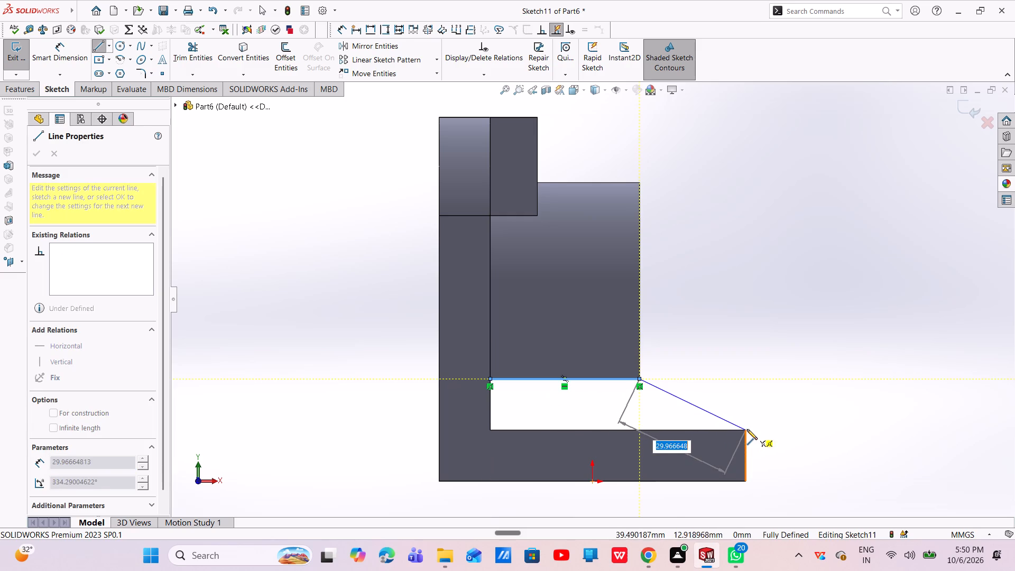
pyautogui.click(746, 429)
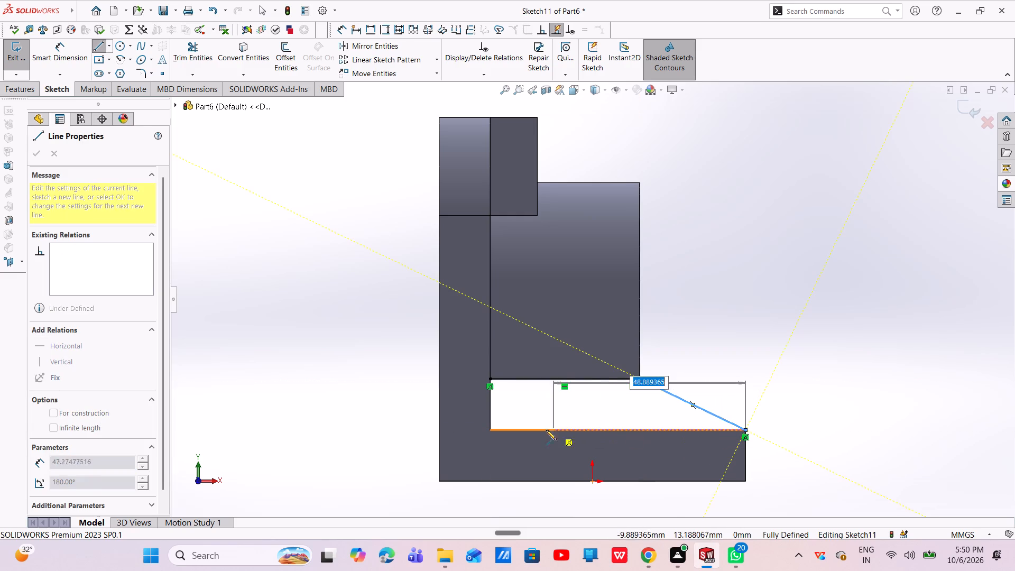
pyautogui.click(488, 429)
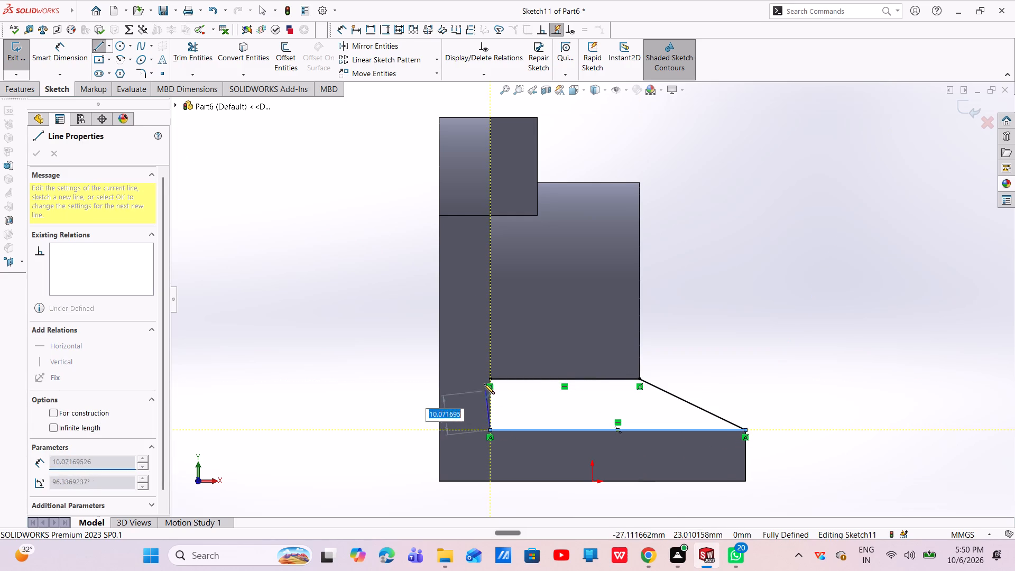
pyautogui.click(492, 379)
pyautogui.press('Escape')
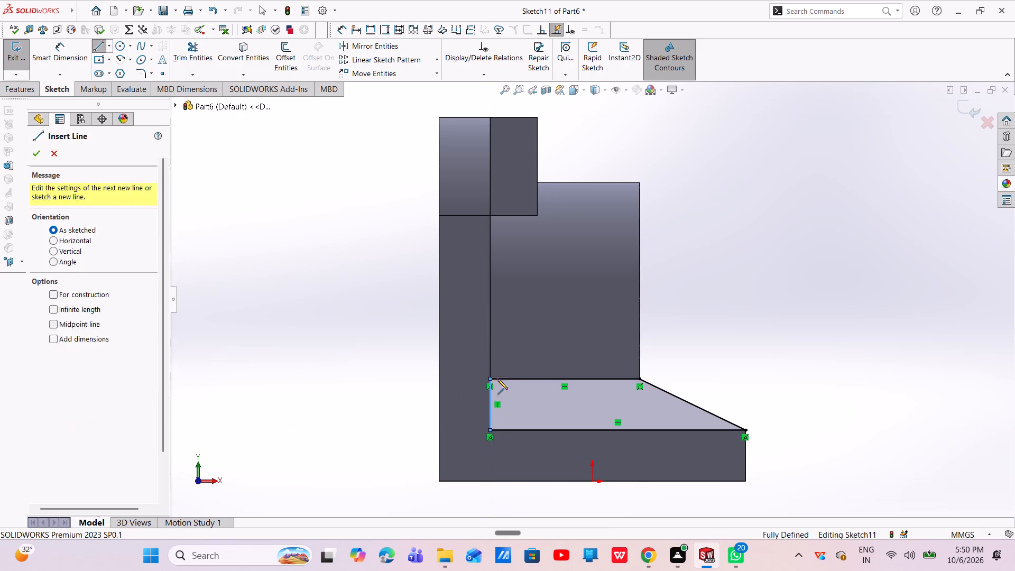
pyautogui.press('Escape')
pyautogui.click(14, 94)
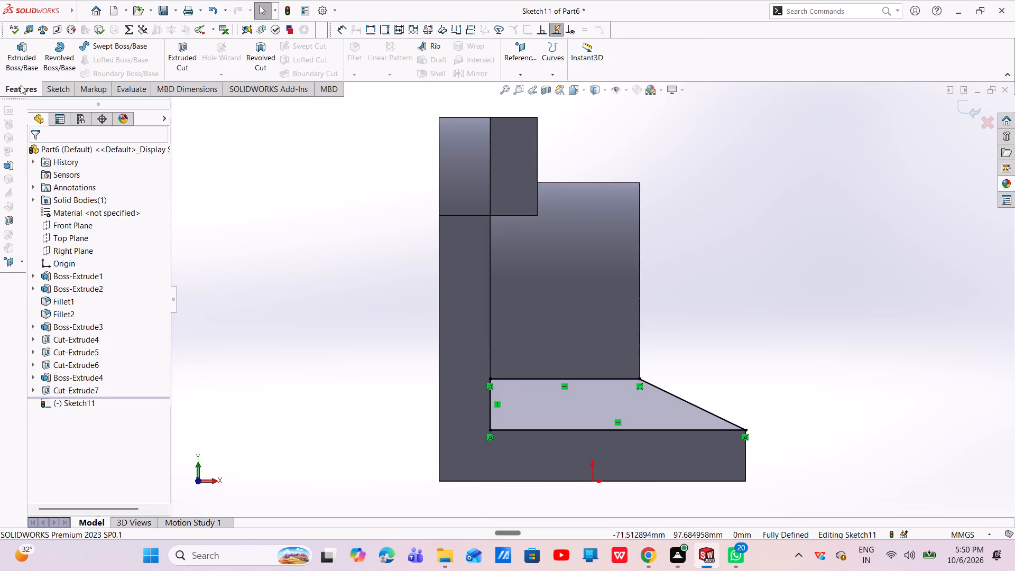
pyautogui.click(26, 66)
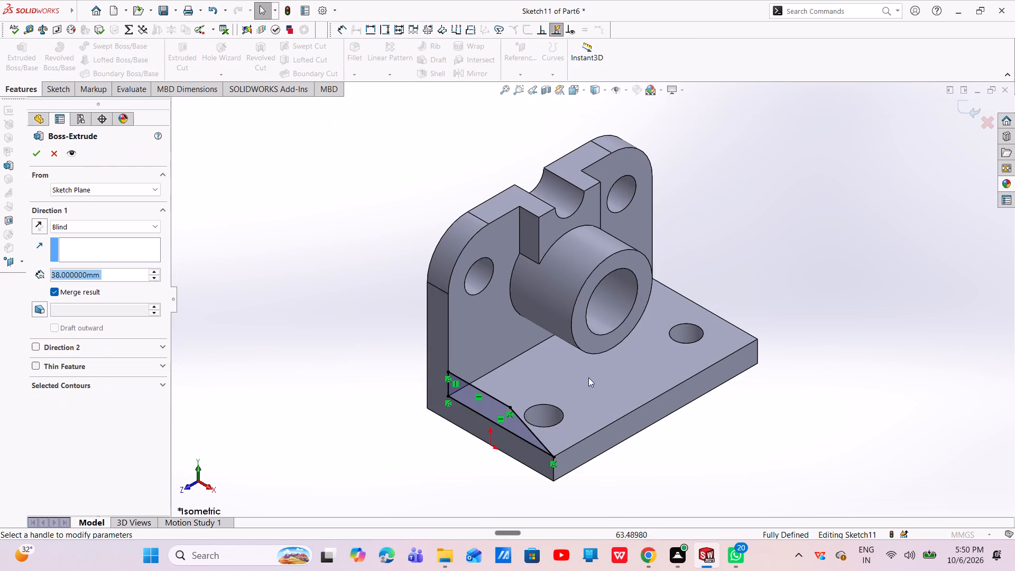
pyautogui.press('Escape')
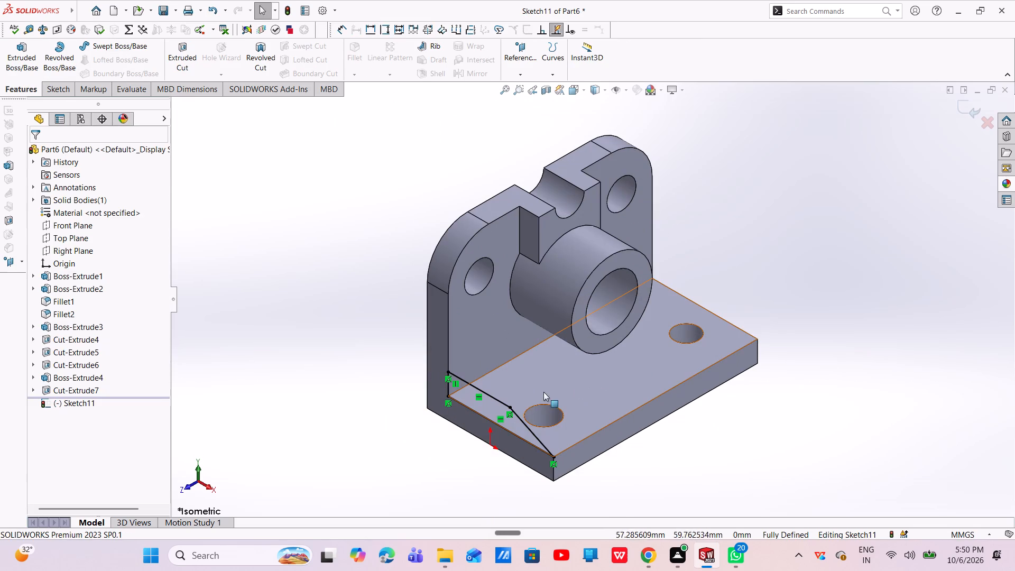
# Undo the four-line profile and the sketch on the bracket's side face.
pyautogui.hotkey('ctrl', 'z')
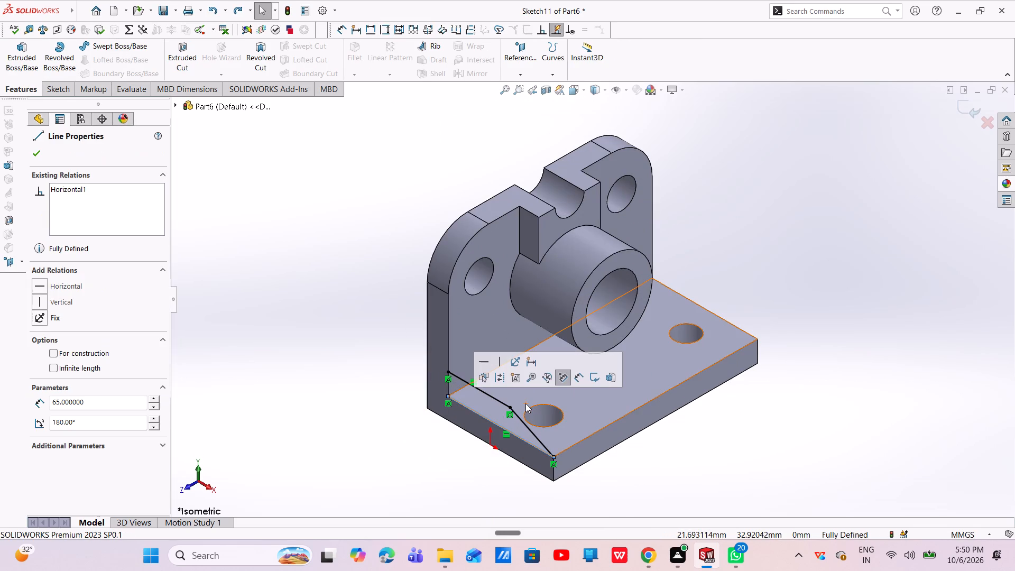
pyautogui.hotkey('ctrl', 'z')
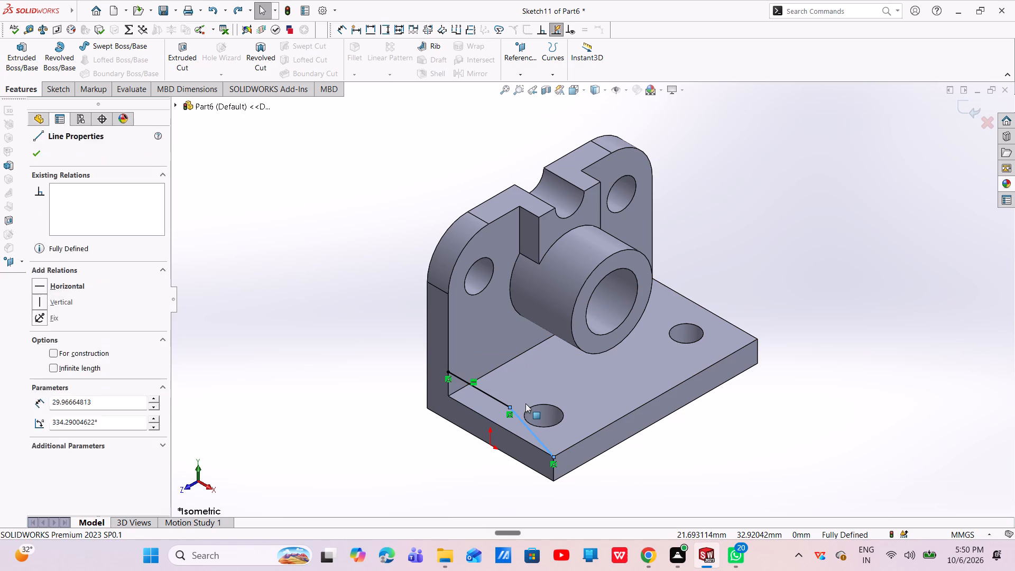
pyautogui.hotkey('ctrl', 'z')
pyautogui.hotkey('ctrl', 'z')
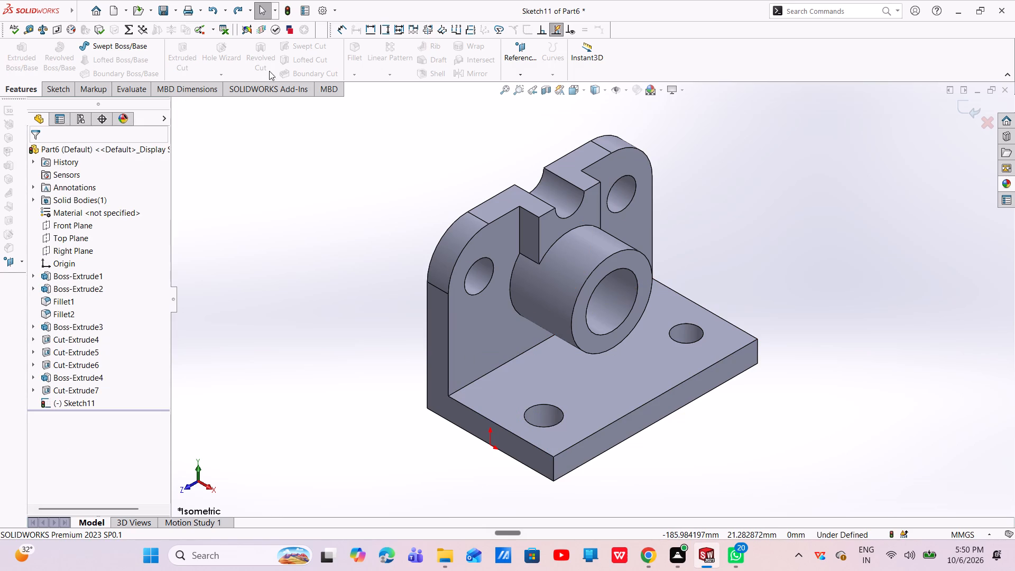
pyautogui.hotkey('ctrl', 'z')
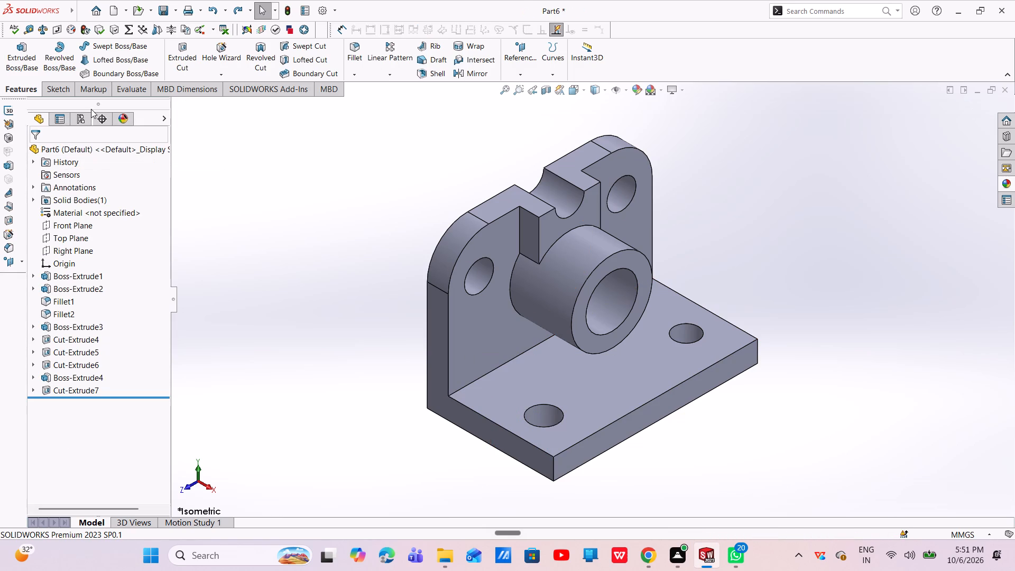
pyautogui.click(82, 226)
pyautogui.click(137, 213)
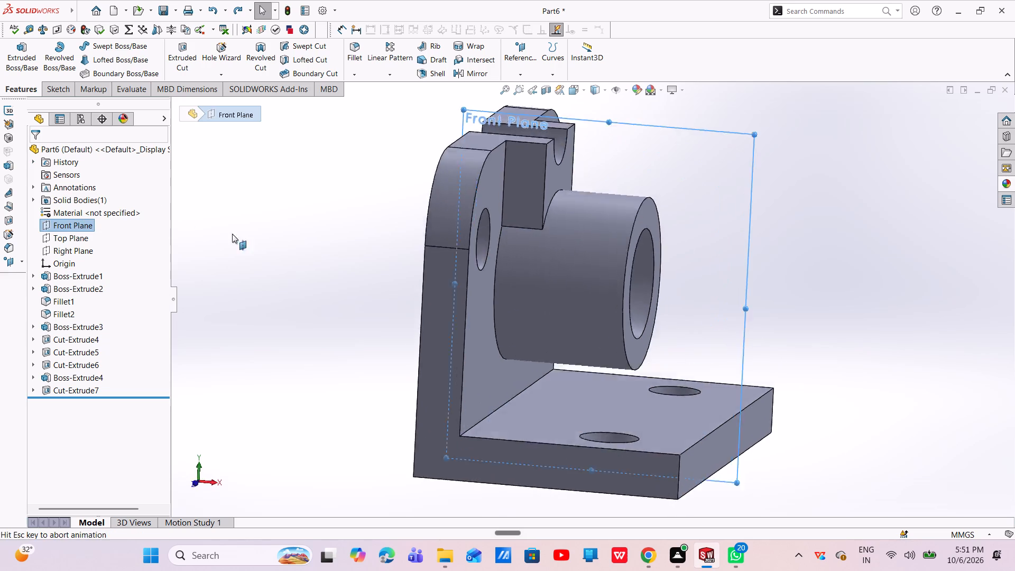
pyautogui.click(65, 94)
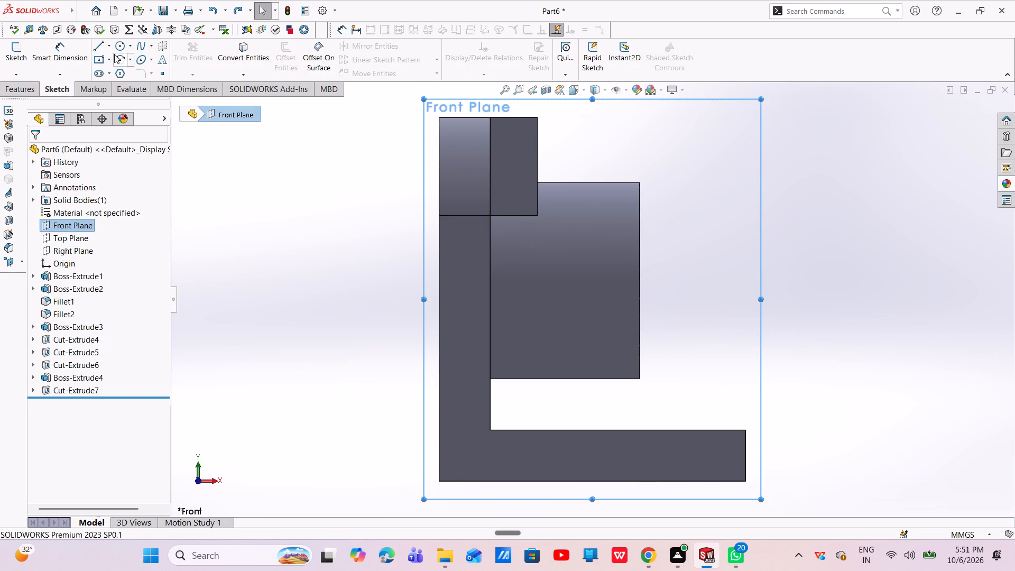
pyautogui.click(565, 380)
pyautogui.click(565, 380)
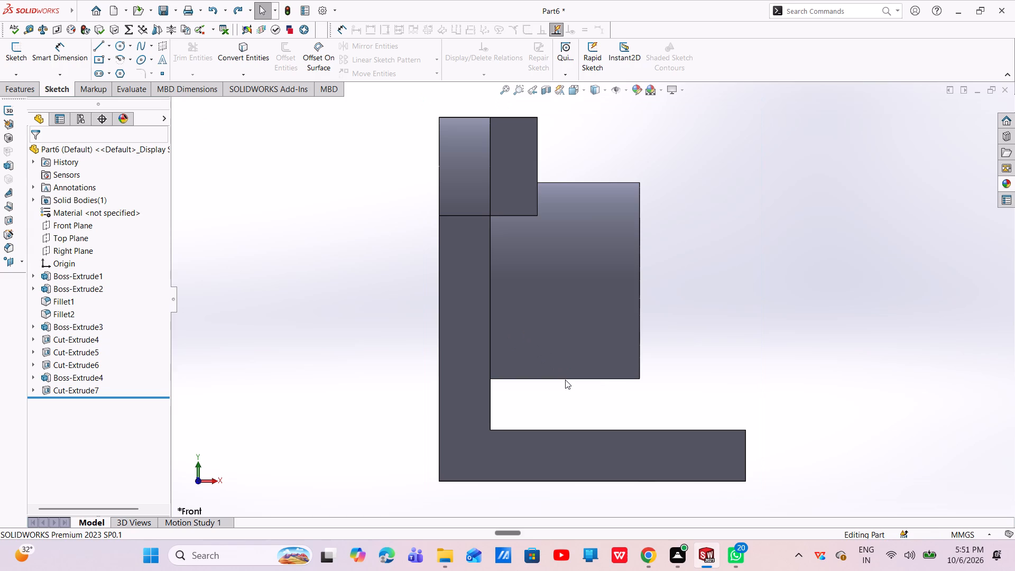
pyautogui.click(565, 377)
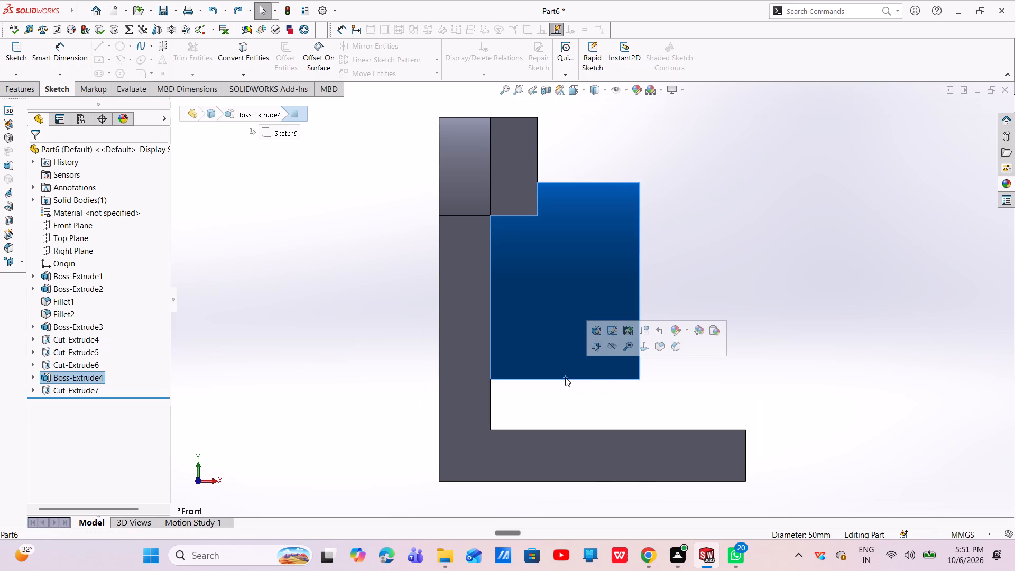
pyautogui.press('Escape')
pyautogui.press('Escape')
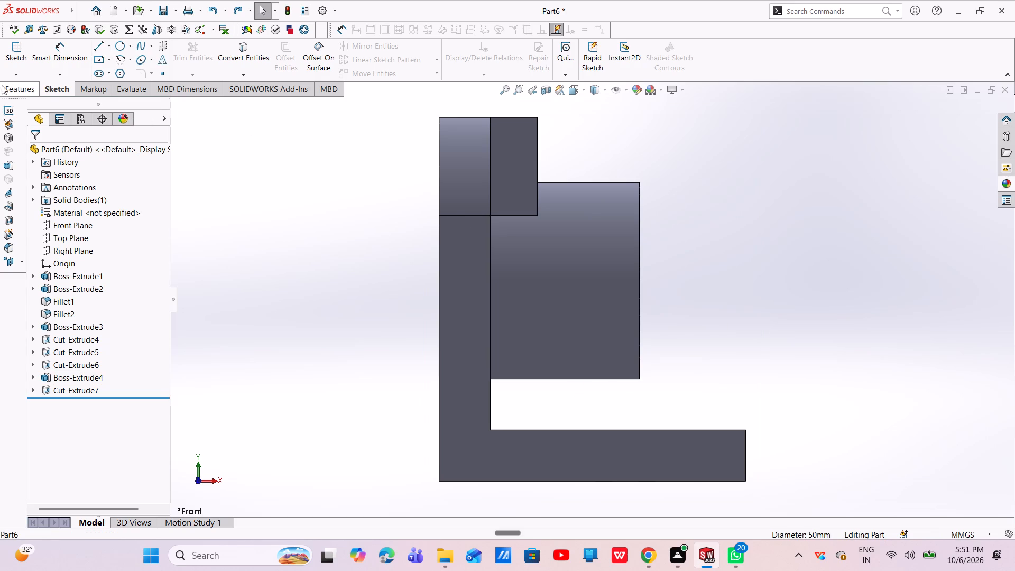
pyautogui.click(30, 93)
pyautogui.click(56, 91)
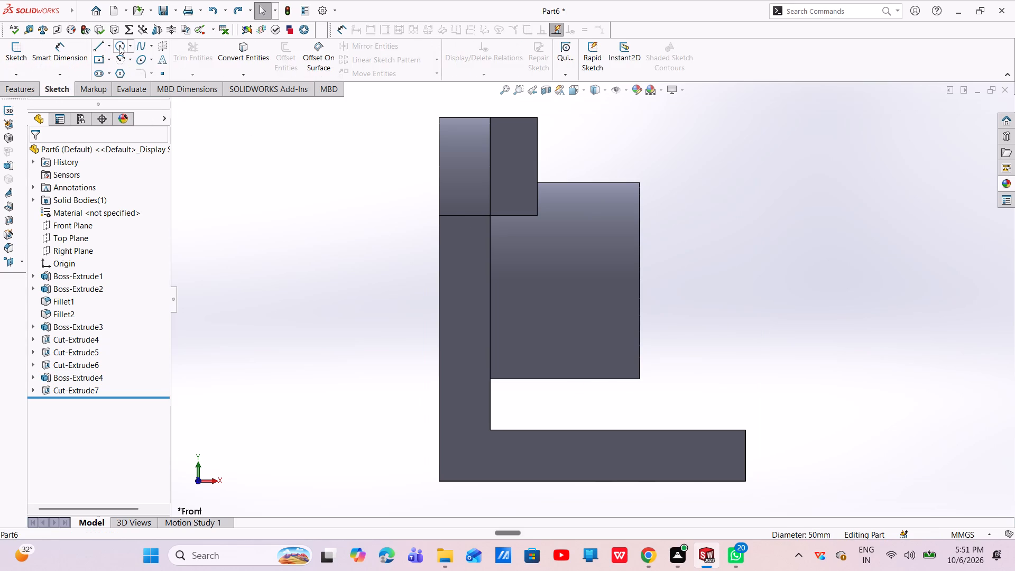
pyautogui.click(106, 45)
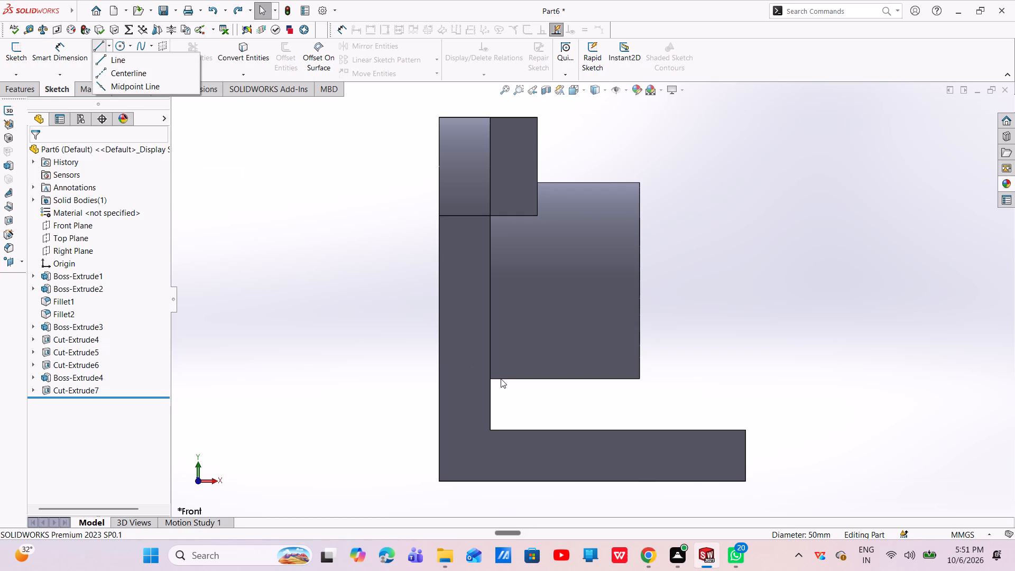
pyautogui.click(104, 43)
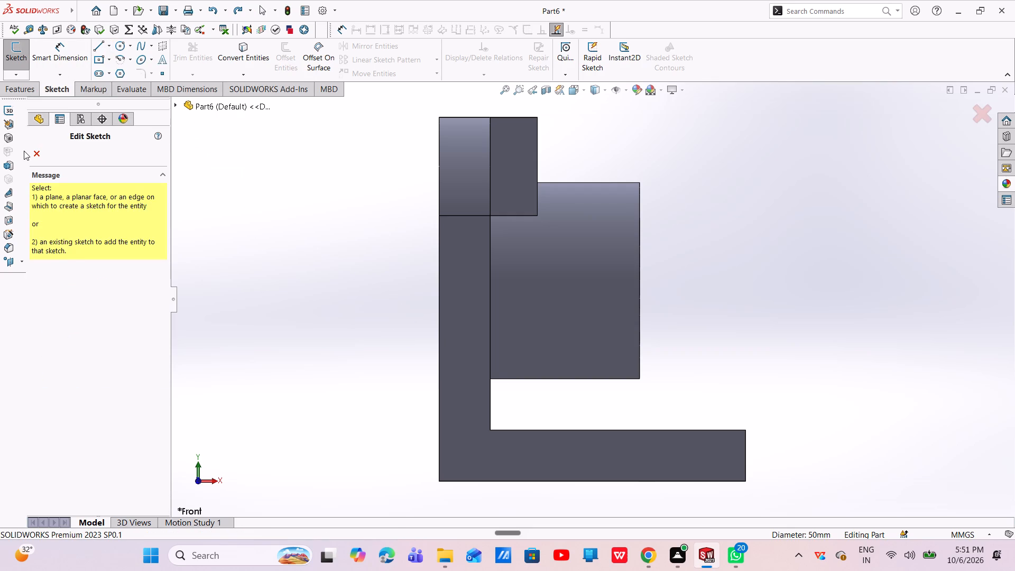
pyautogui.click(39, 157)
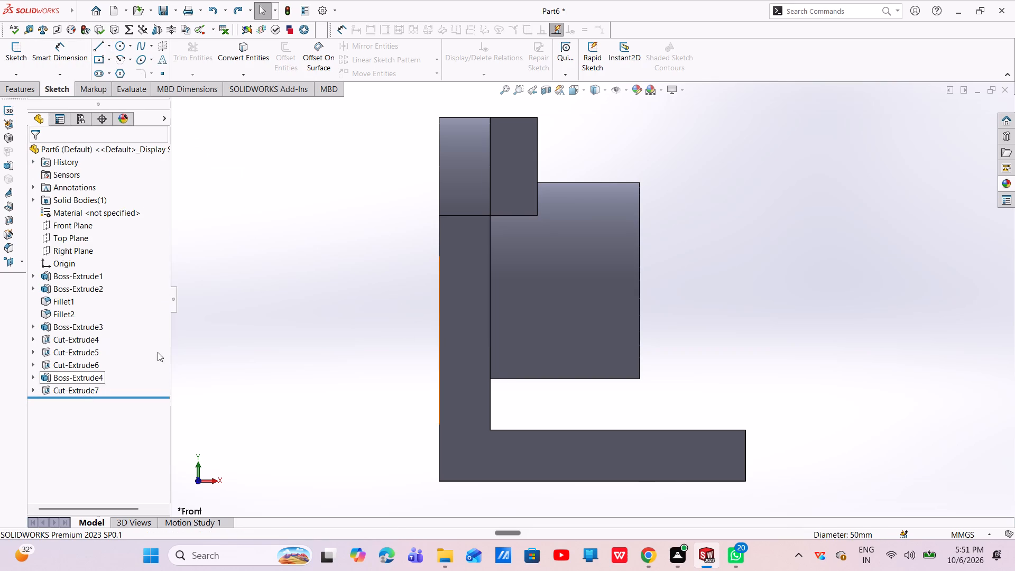
# Start a sketch on the Front Plane and convert the cylindrical boss's 38 mm underside edge into a sketch line.
pyautogui.click(69, 229)
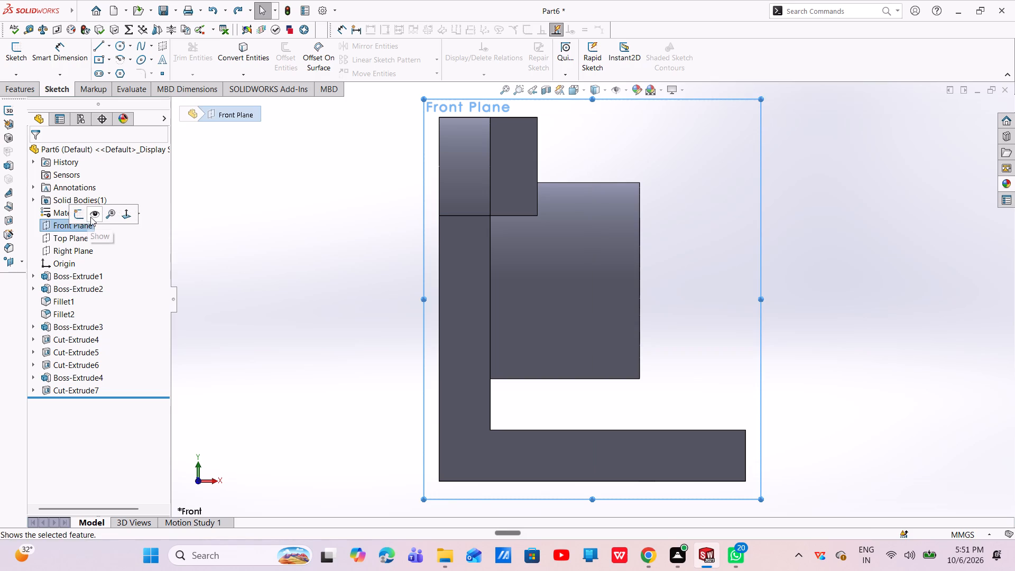
pyautogui.click(77, 210)
pyautogui.click(99, 48)
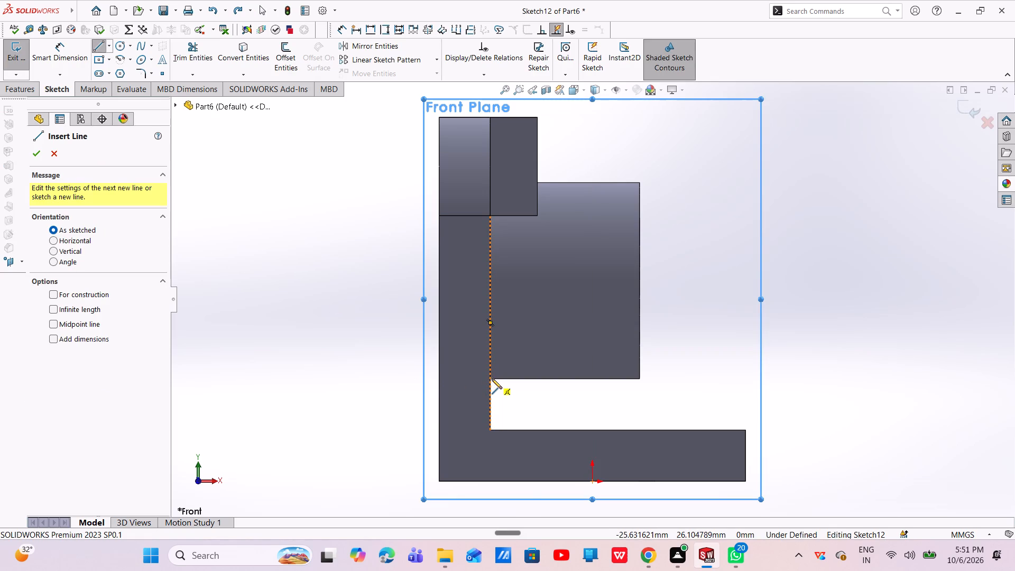
pyautogui.press('Escape')
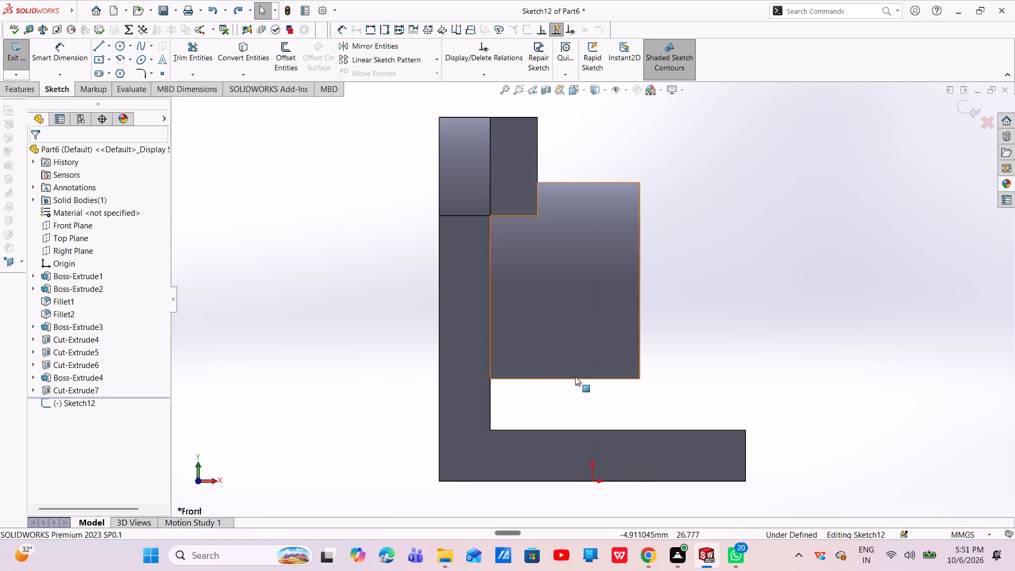
pyautogui.click(65, 409)
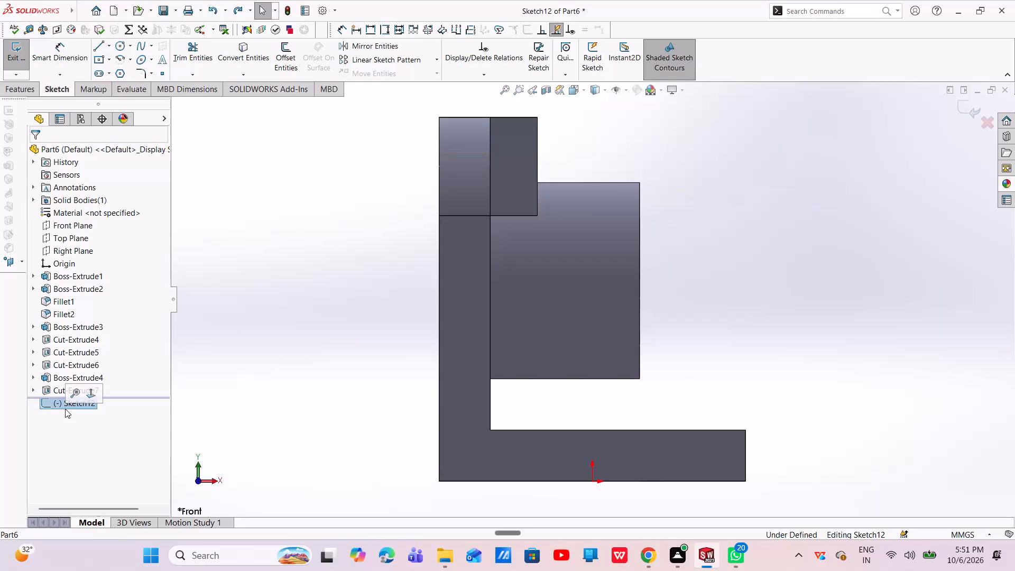
pyautogui.press('Escape')
pyautogui.press('Escape')
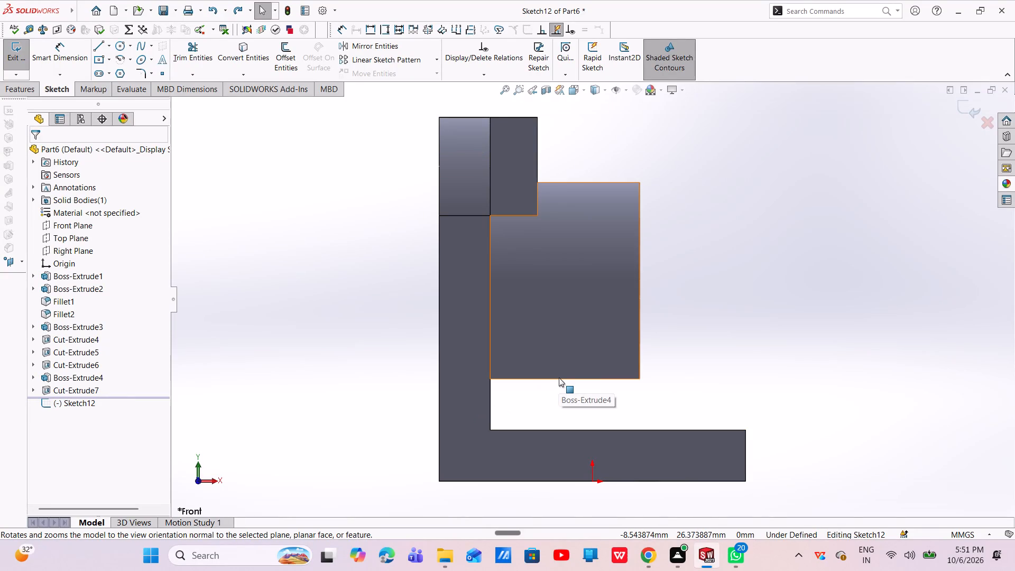
pyautogui.scroll(-5, 565, 380)
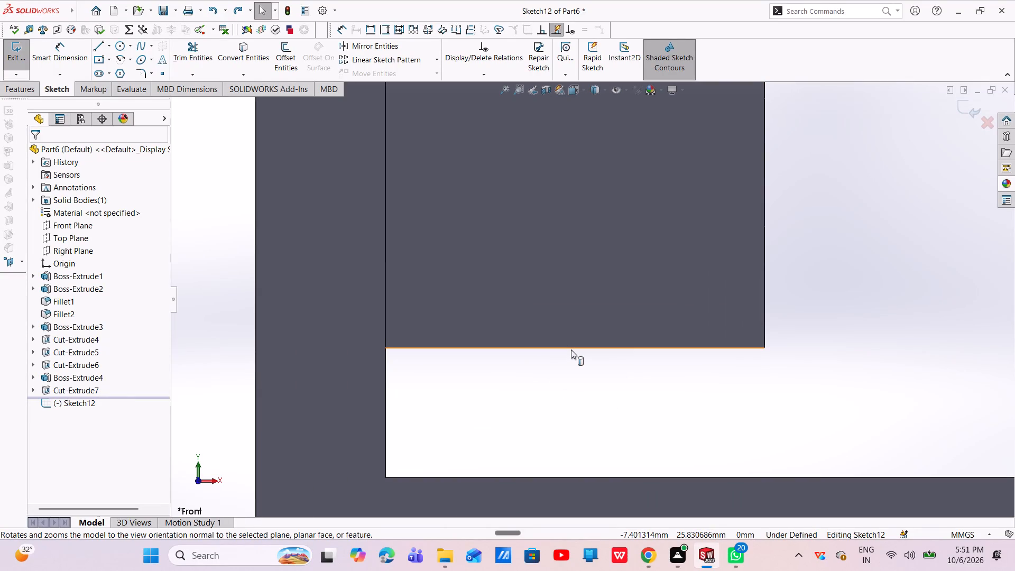
pyautogui.click(571, 349)
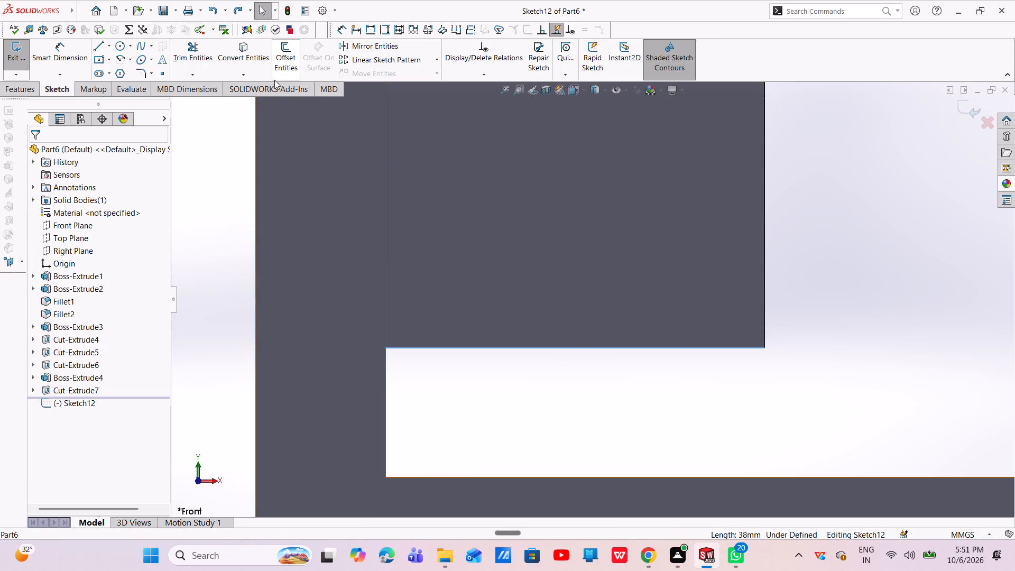
pyautogui.click(249, 58)
pyautogui.press('Escape')
pyautogui.scroll(4, 568, 410)
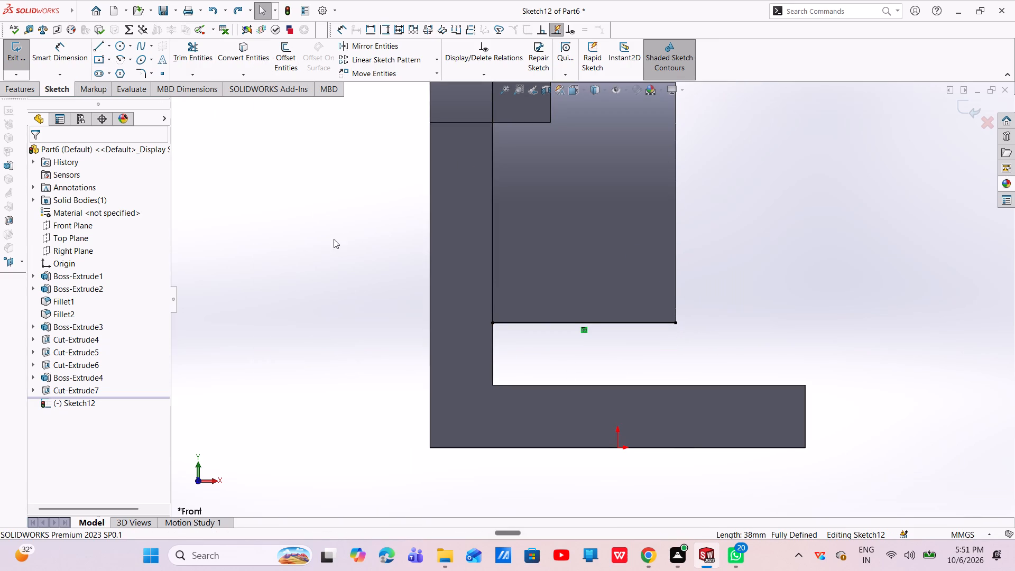
# Close the profile with lines down the upright wall, along the base top to its outer edge, and an about 30 mm slope up to the boss's underside.
pyautogui.click(491, 347)
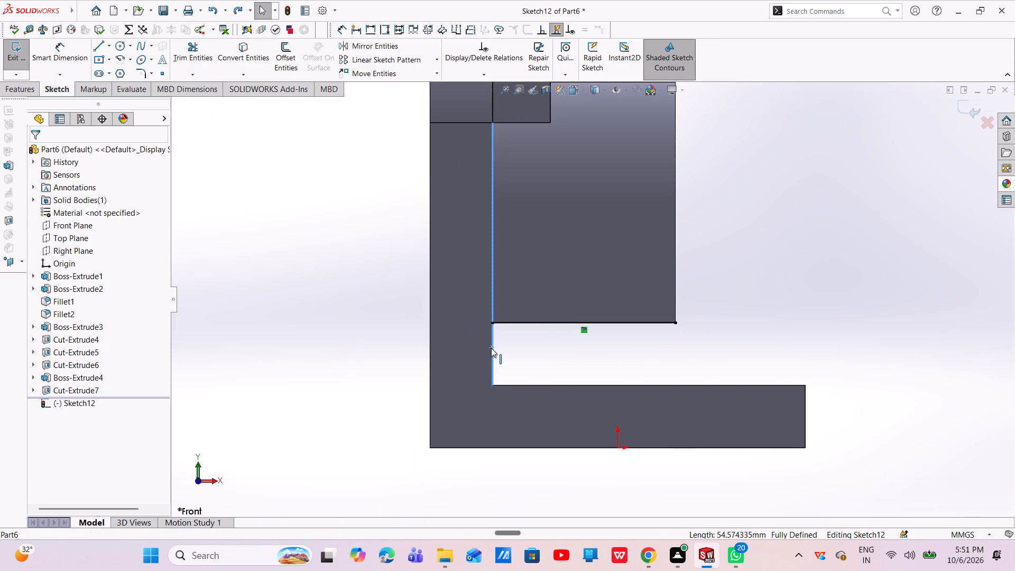
pyautogui.moveTo(506, 361); pyautogui.dragTo(480, 378, button='middle')
pyautogui.press('Escape')
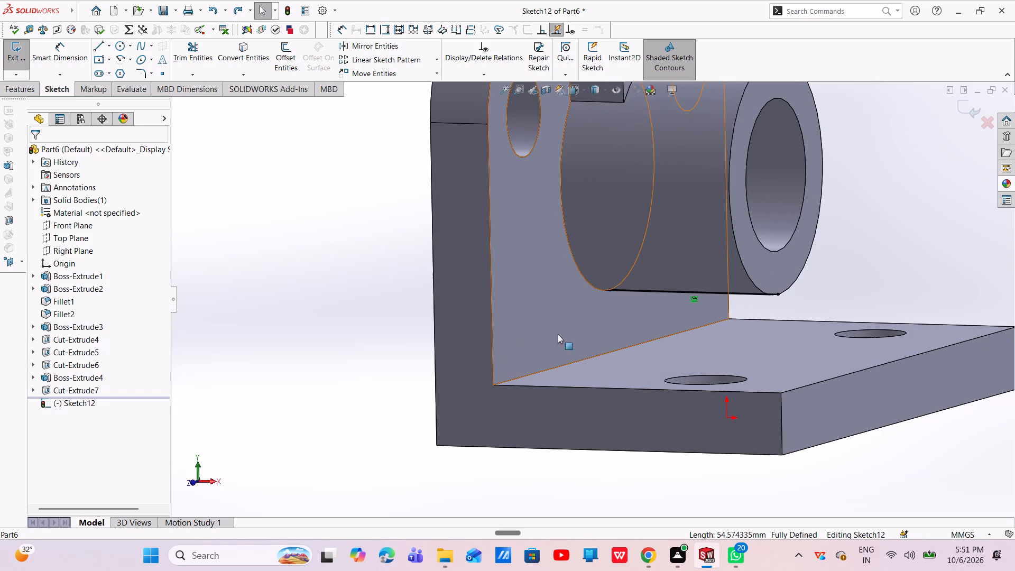
pyautogui.moveTo(593, 334); pyautogui.dragTo(615, 323, button='middle')
pyautogui.press('Escape')
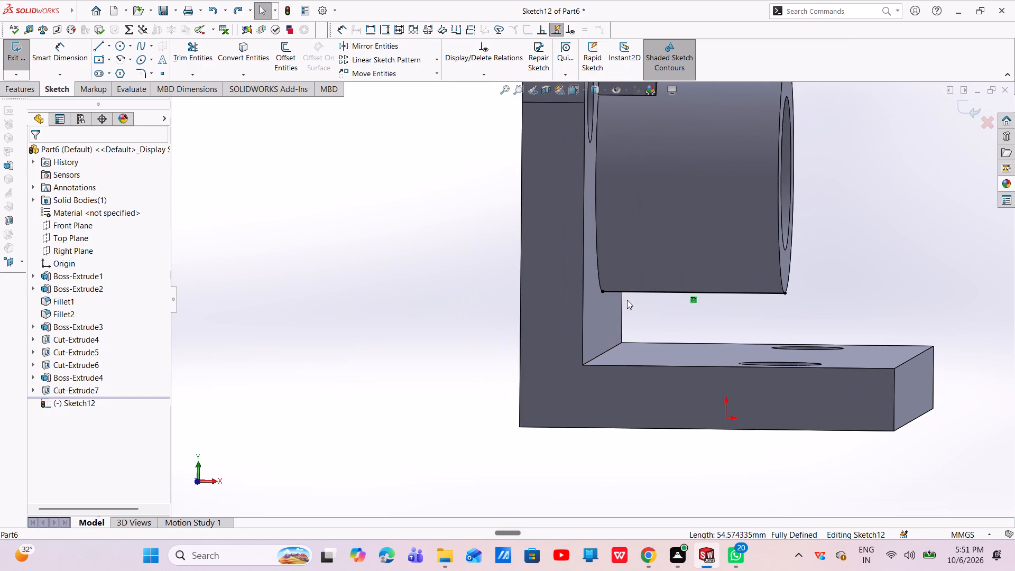
pyautogui.click(85, 404)
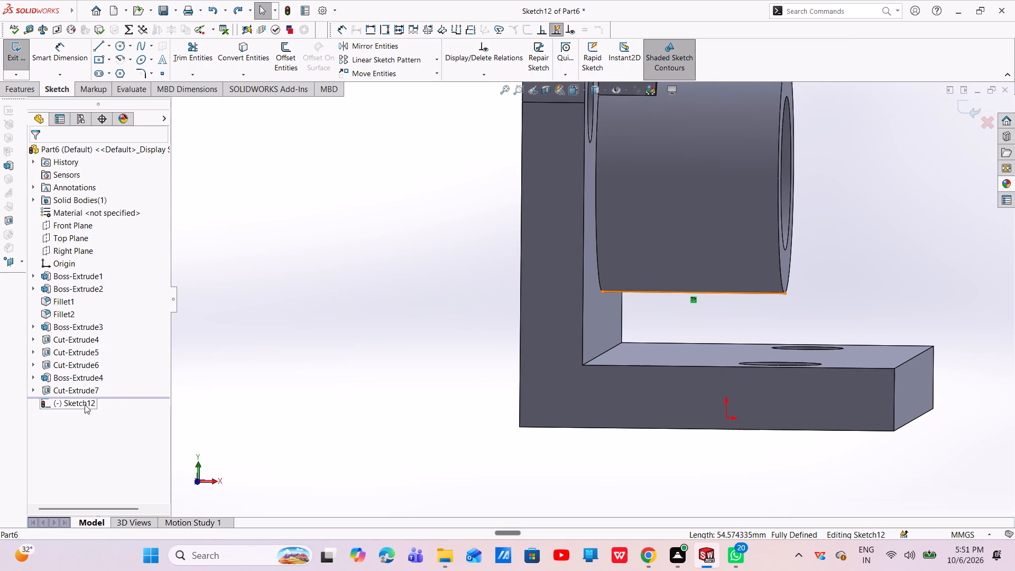
pyautogui.click(110, 391)
pyautogui.press('Escape')
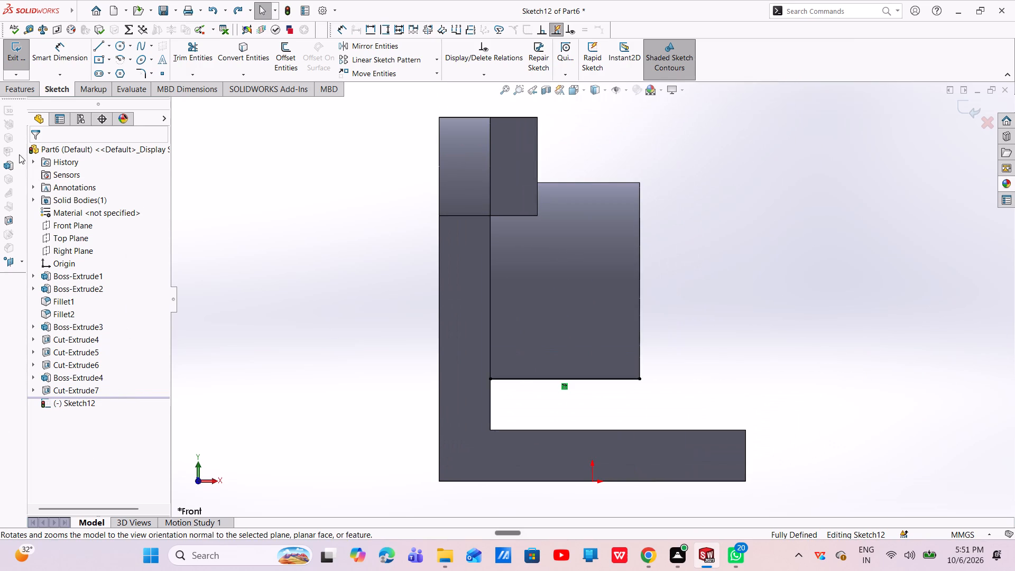
pyautogui.click(93, 50)
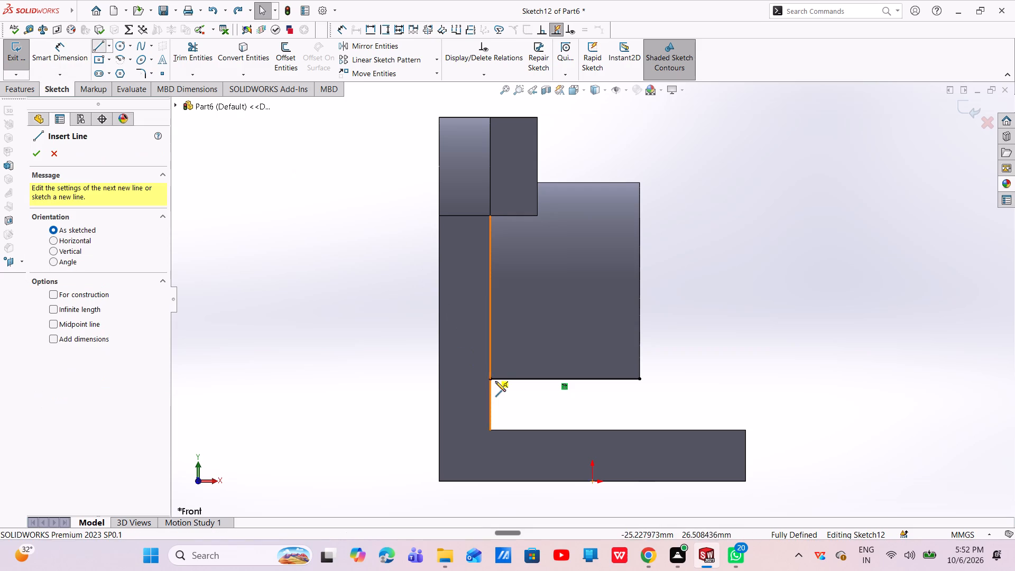
pyautogui.click(492, 379)
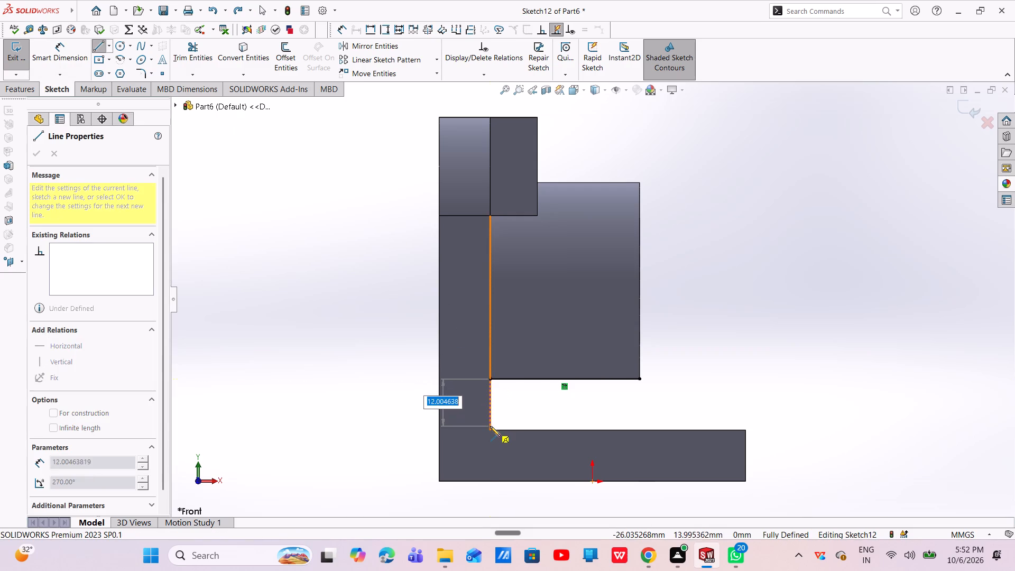
pyautogui.click(491, 430)
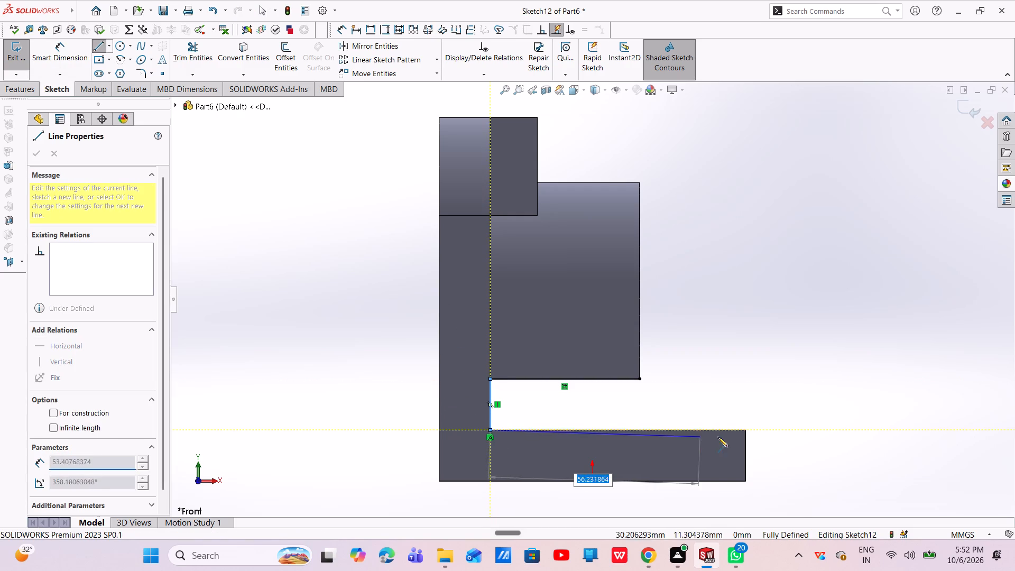
pyautogui.click(745, 430)
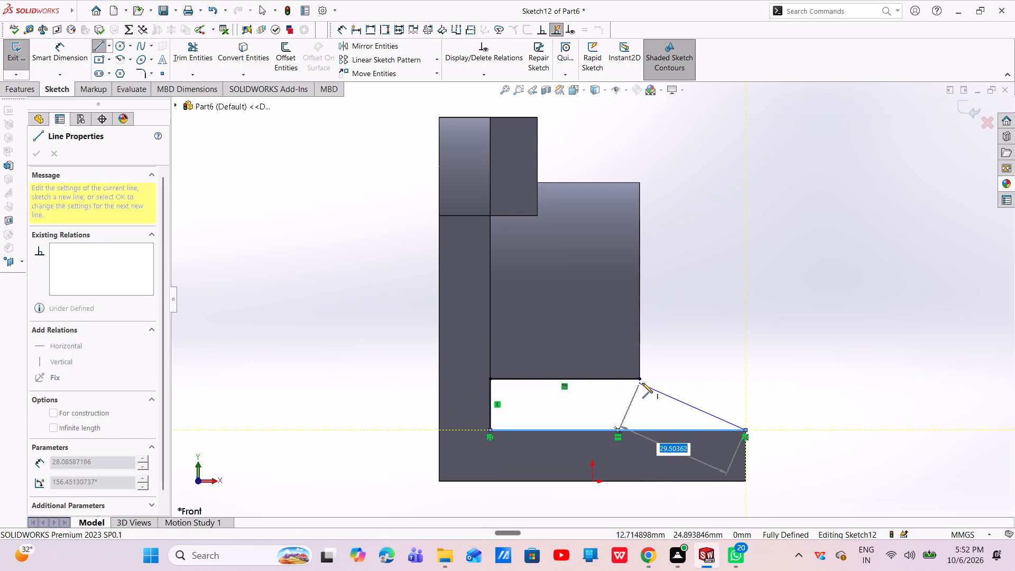
pyautogui.click(639, 381)
pyautogui.press('Escape')
pyautogui.press('Escape')
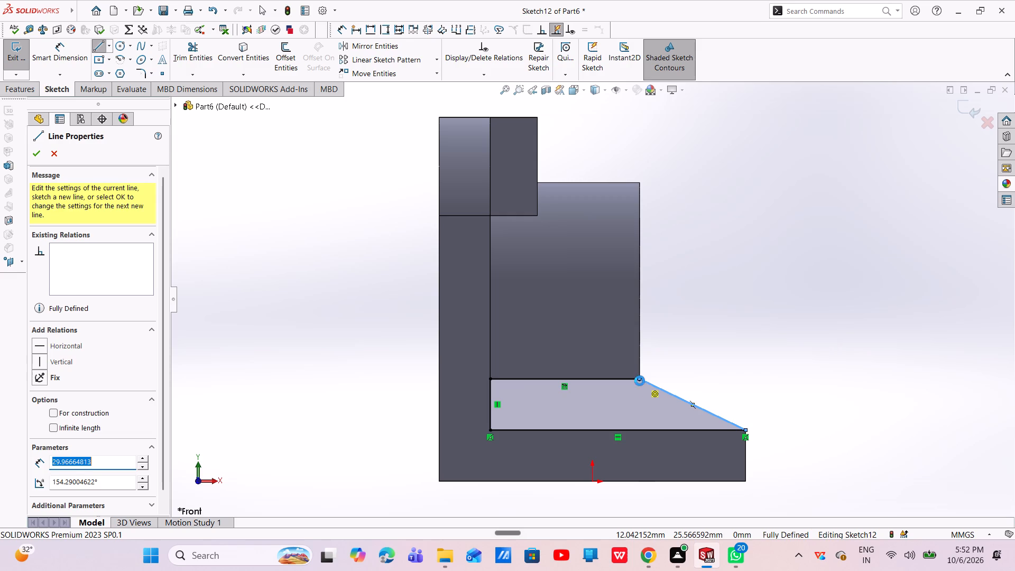
# Extrude the closed support profile as a 15 mm Mid Plane boss with Merge result turned off.
pyautogui.click(21, 85)
pyautogui.click(39, 59)
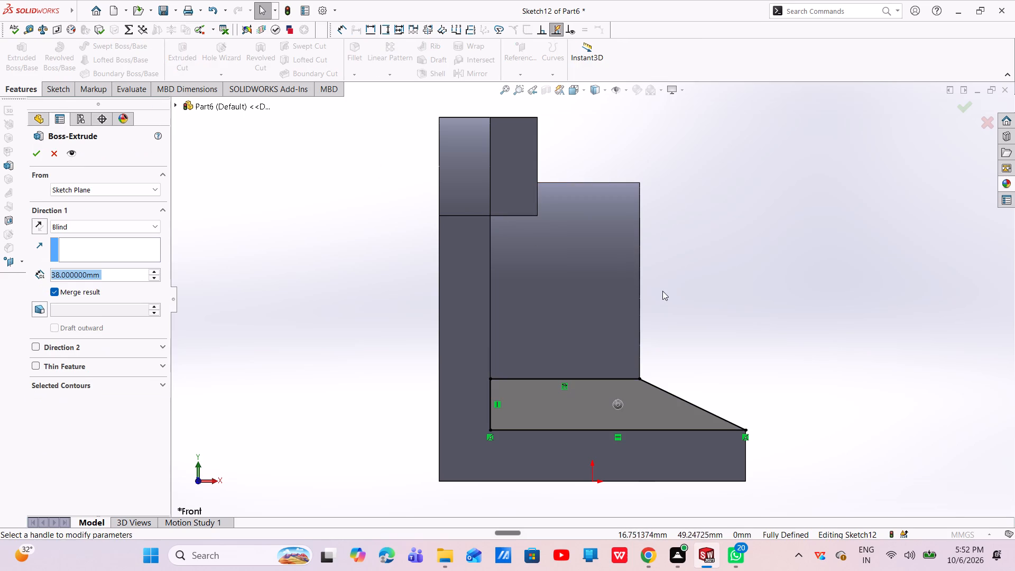
pyautogui.moveTo(677, 381); pyautogui.dragTo(563, 461, button='middle')
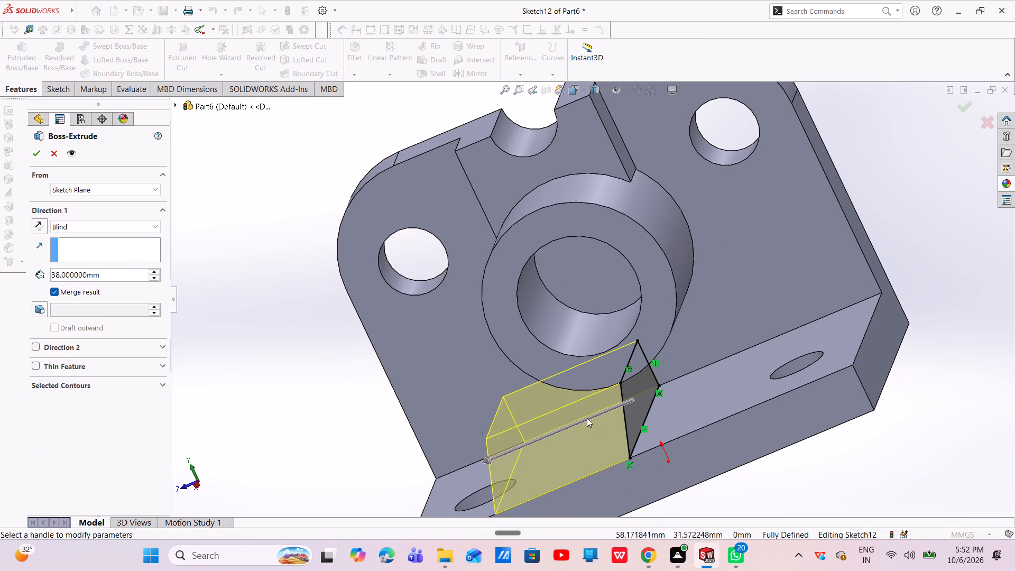
pyautogui.click(152, 228)
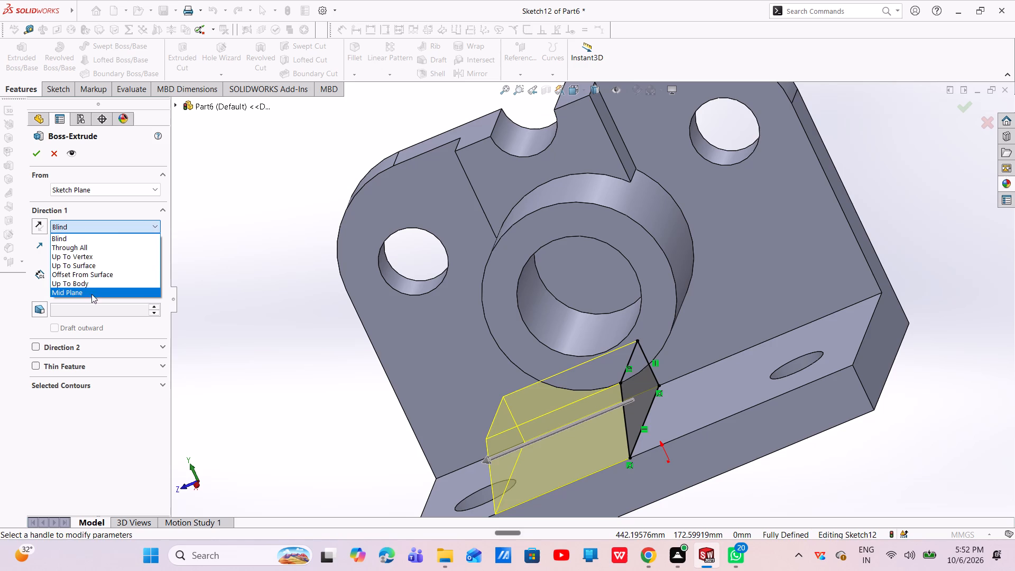
pyautogui.click(91, 294)
pyautogui.press('BackSpace')
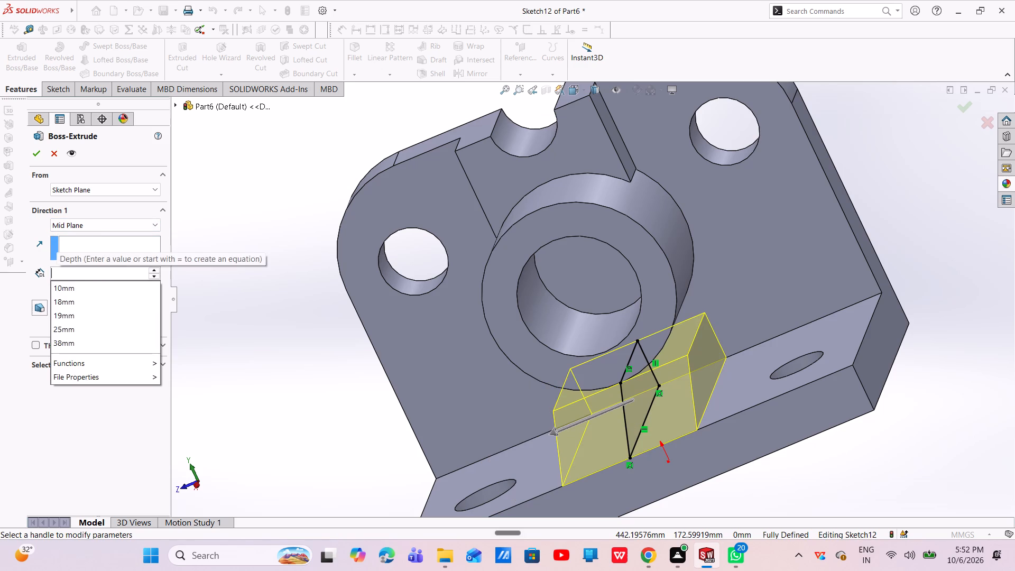
pyautogui.write('15')
pyautogui.press('Return')
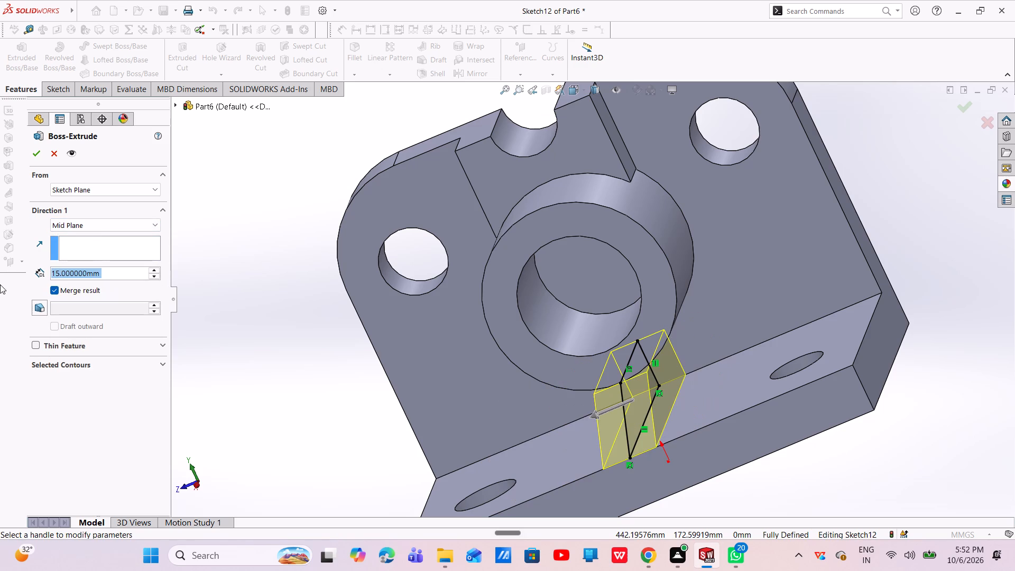
pyautogui.click(39, 152)
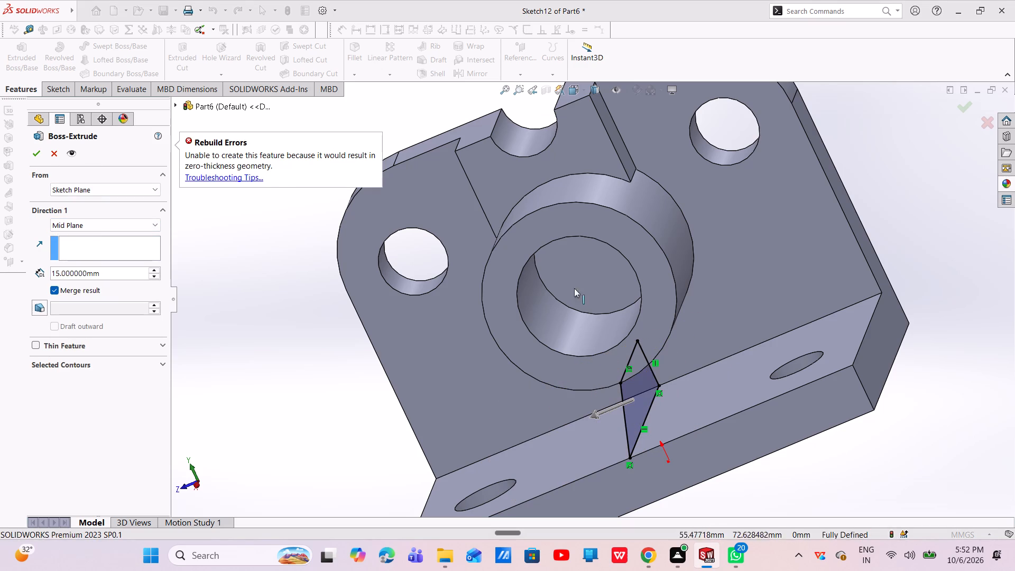
pyautogui.click(56, 289)
pyautogui.click(35, 158)
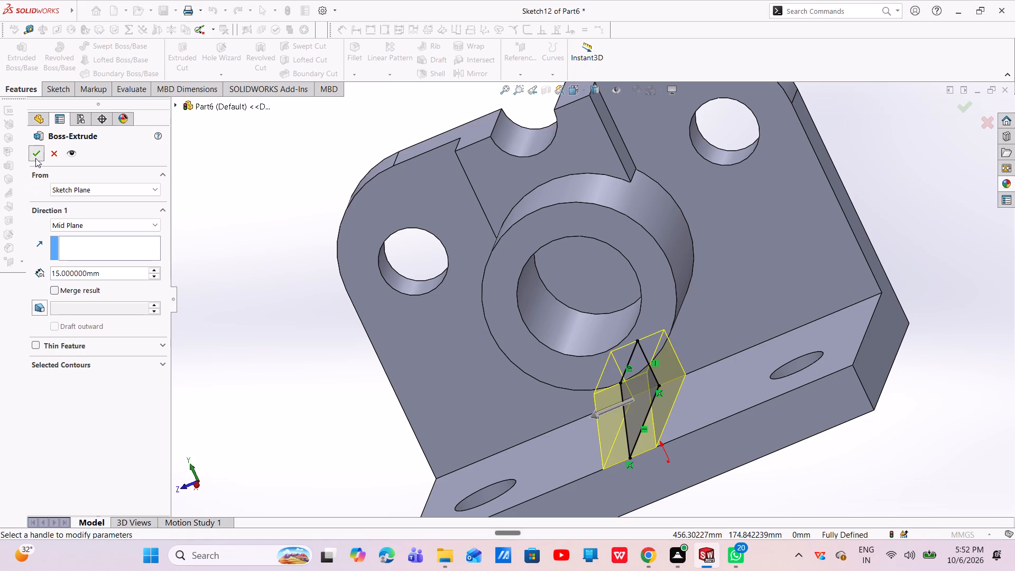
# Examine how the new support rib meets the cylindrical boss, upright wall and base from several angles.
pyautogui.moveTo(676, 410); pyautogui.dragTo(672, 404, button='middle')
pyautogui.scroll(-2, 676, 410)
pyautogui.scroll(-5, 626, 335)
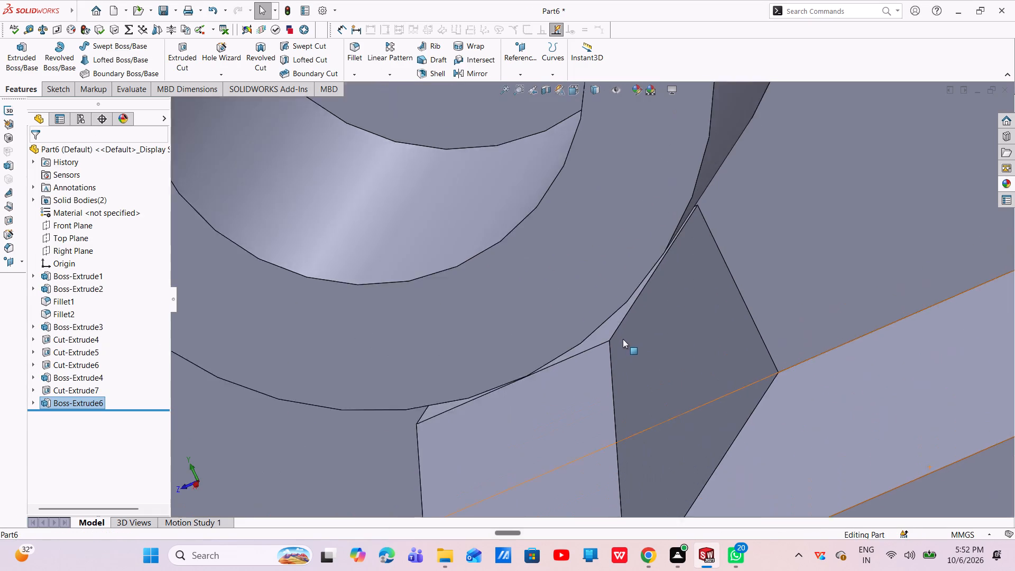
pyautogui.scroll(-2, 623, 339)
pyautogui.scroll(-6, 602, 300)
pyautogui.moveTo(651, 277); pyautogui.dragTo(659, 204, button='middle')
pyautogui.scroll(-1, 659, 204)
pyautogui.scroll(6, 655, 211)
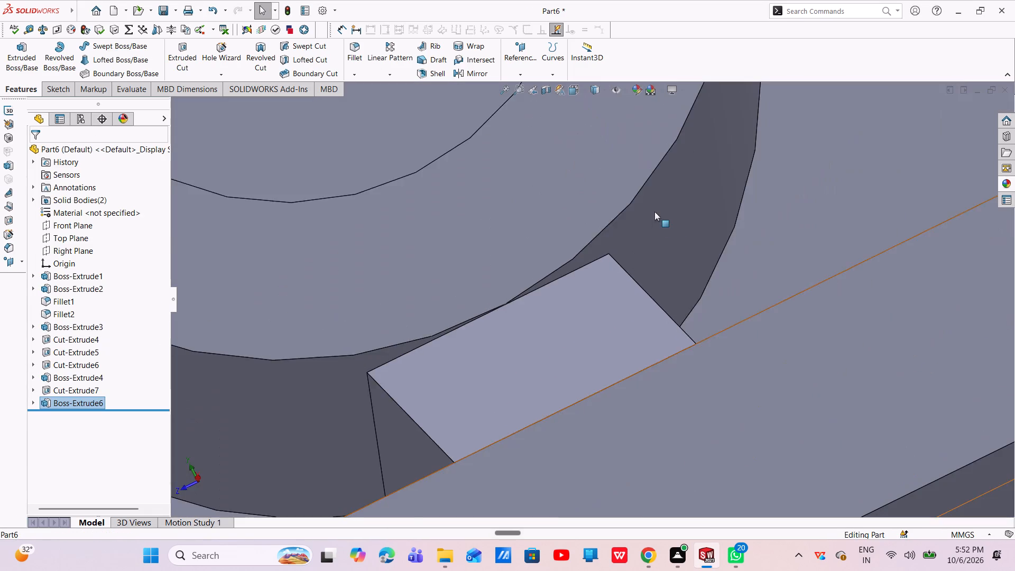
pyautogui.scroll(7, 654, 211)
pyautogui.moveTo(570, 346); pyautogui.dragTo(651, 317, button='middle')
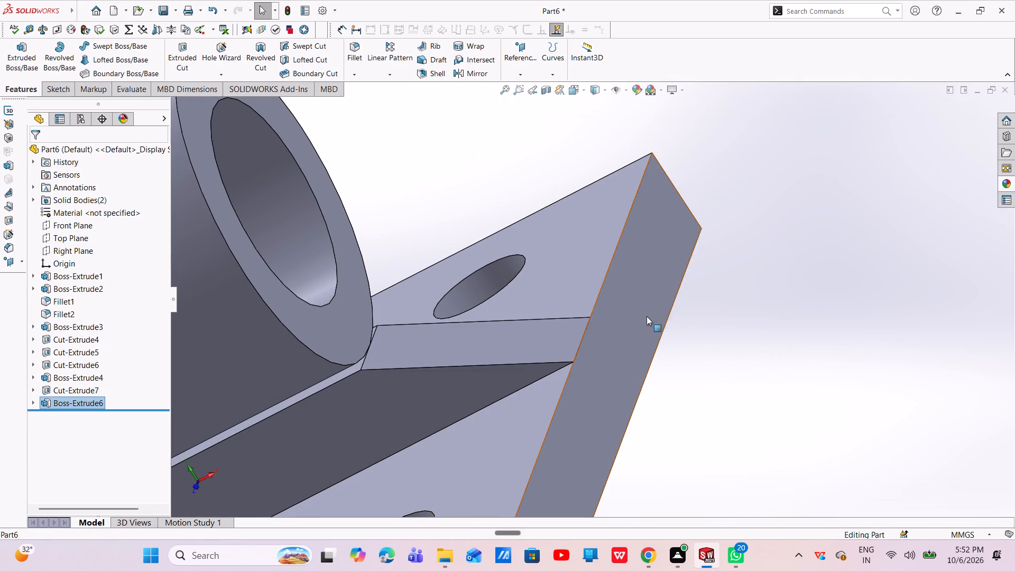
pyautogui.scroll(-2, 422, 352)
pyautogui.scroll(6, 421, 352)
pyautogui.moveTo(441, 362); pyautogui.dragTo(453, 349, button='middle')
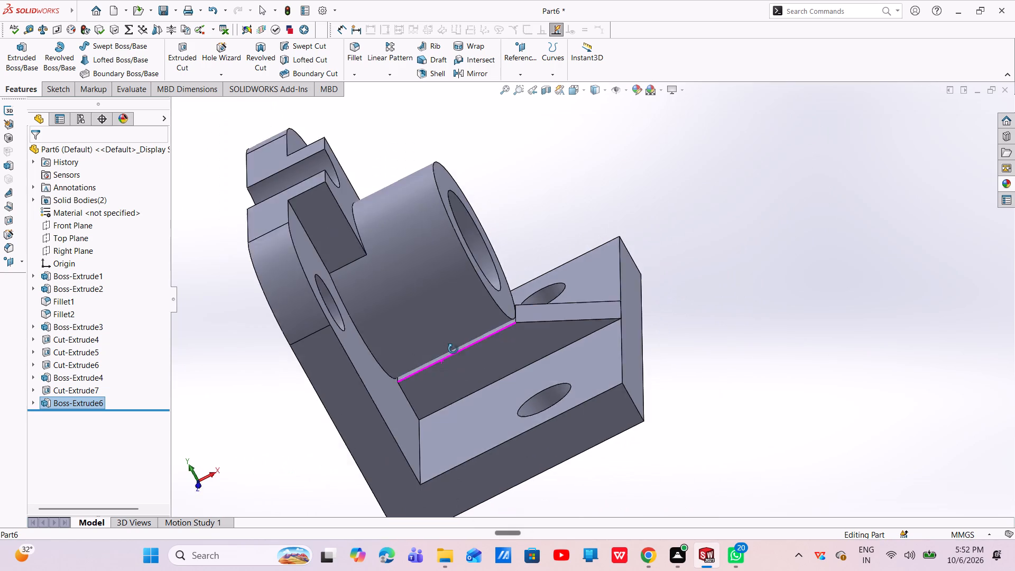
pyautogui.moveTo(453, 349); pyautogui.dragTo(493, 392, button='middle')
pyautogui.scroll(4, 523, 347)
pyautogui.moveTo(553, 288); pyautogui.dragTo(548, 333, button='middle')
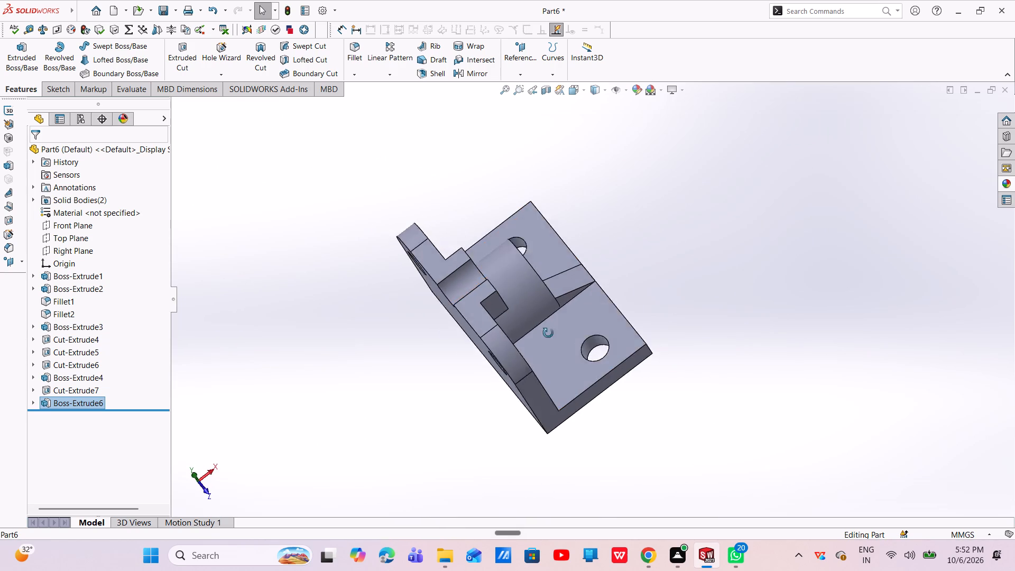
pyautogui.moveTo(548, 333); pyautogui.dragTo(484, 399, button='middle')
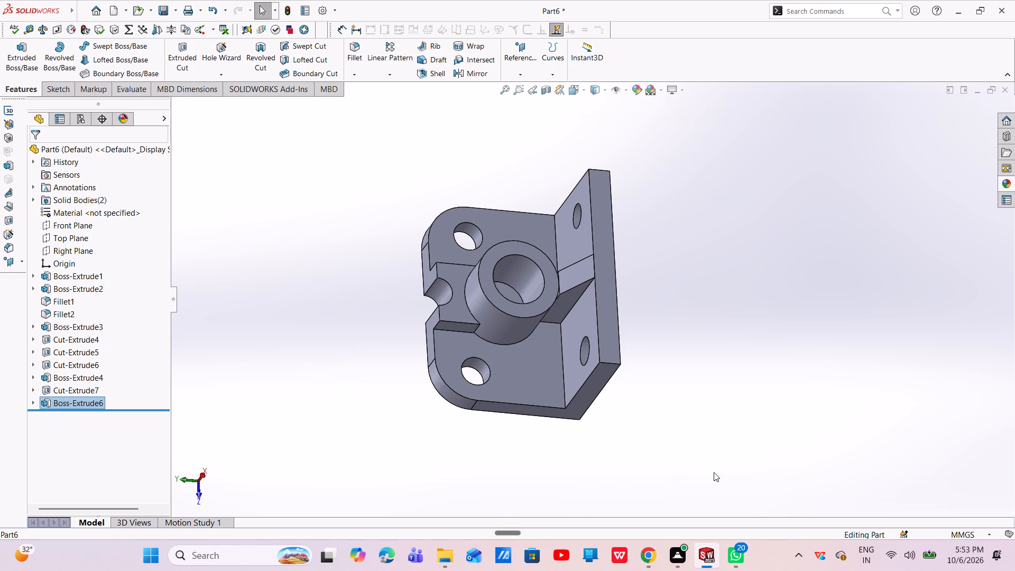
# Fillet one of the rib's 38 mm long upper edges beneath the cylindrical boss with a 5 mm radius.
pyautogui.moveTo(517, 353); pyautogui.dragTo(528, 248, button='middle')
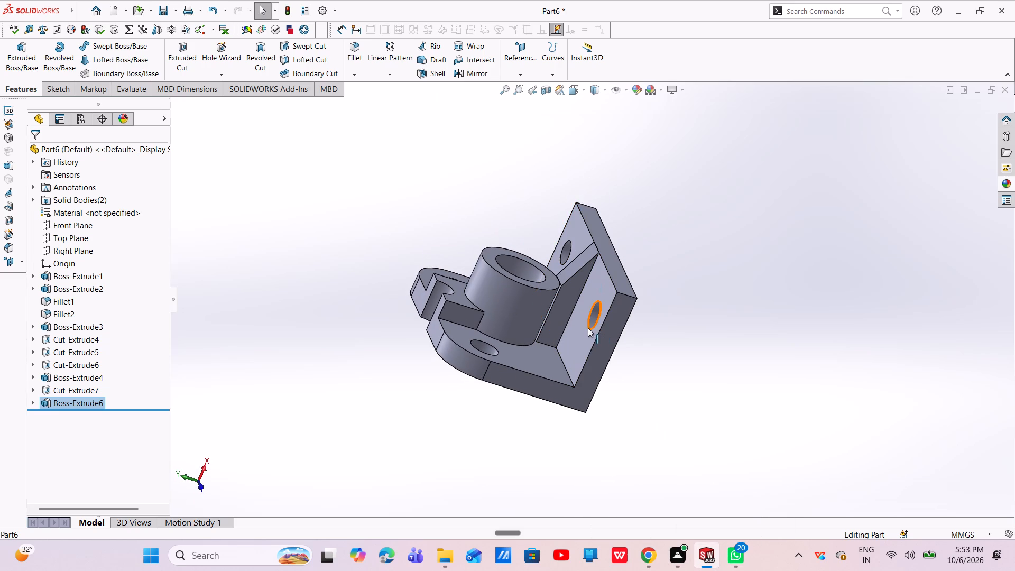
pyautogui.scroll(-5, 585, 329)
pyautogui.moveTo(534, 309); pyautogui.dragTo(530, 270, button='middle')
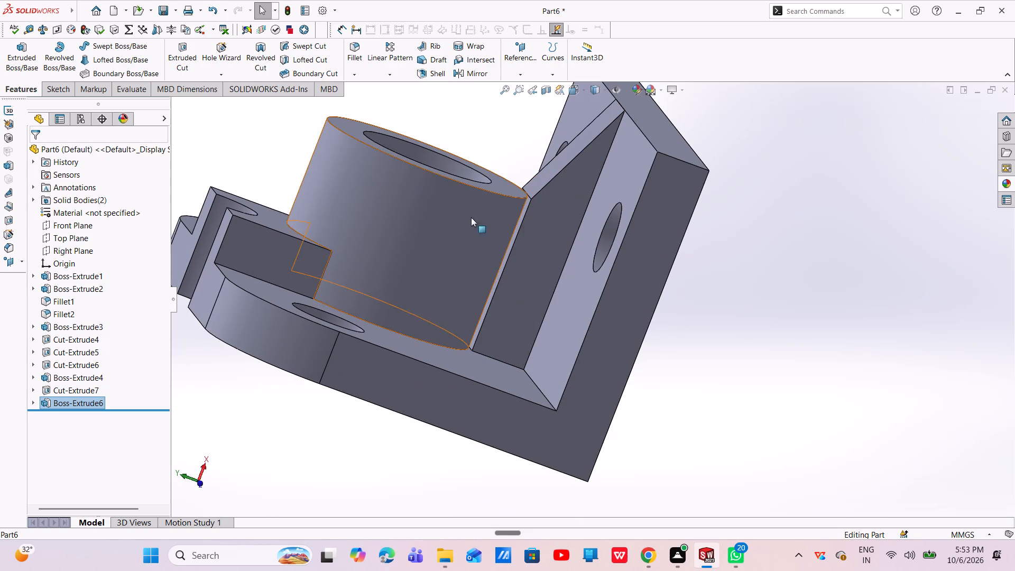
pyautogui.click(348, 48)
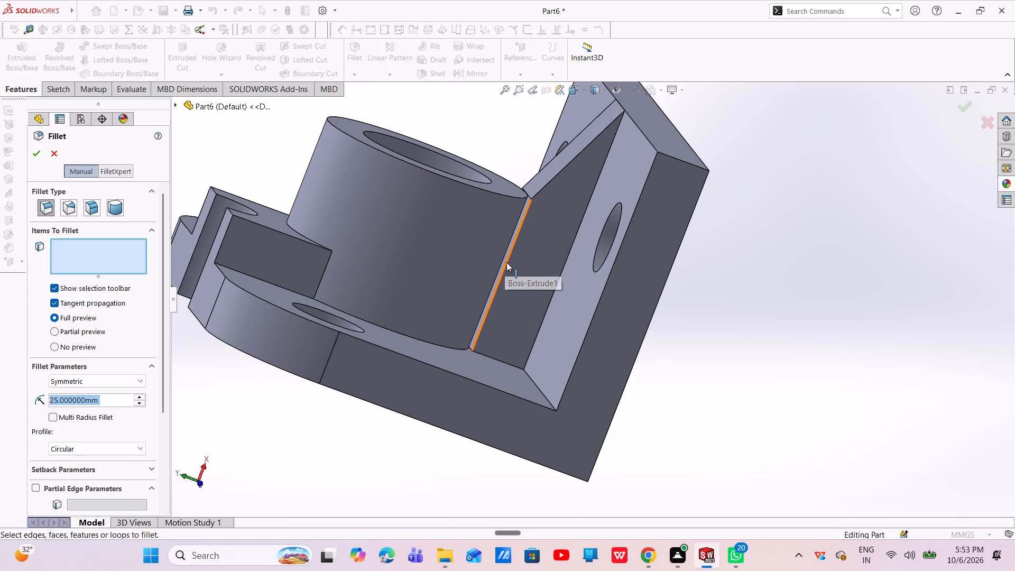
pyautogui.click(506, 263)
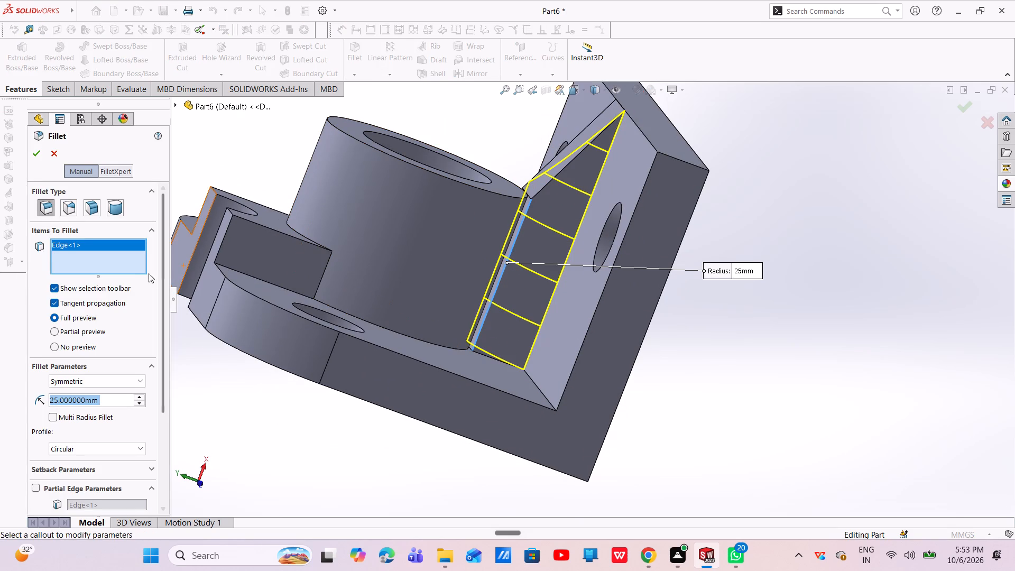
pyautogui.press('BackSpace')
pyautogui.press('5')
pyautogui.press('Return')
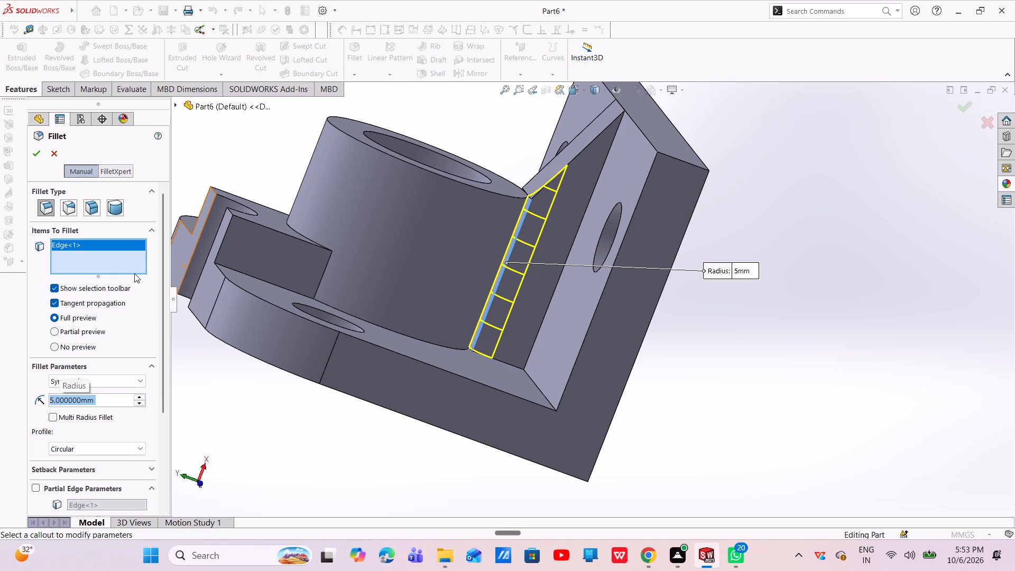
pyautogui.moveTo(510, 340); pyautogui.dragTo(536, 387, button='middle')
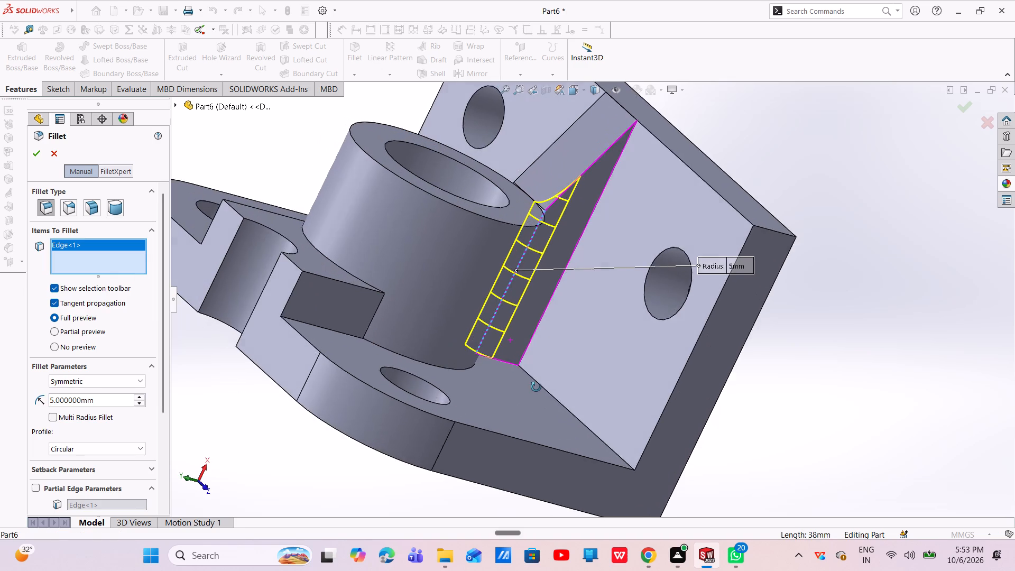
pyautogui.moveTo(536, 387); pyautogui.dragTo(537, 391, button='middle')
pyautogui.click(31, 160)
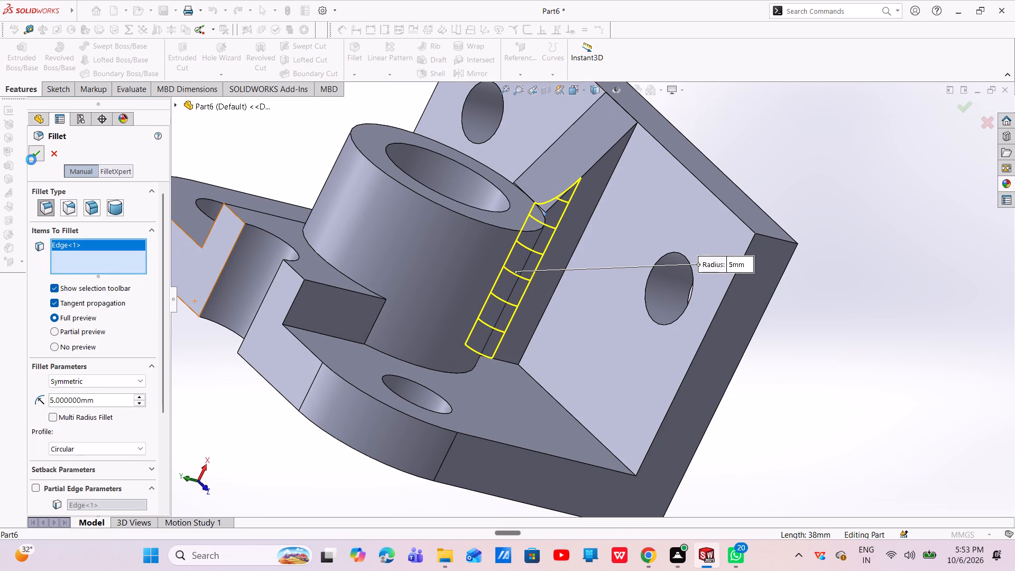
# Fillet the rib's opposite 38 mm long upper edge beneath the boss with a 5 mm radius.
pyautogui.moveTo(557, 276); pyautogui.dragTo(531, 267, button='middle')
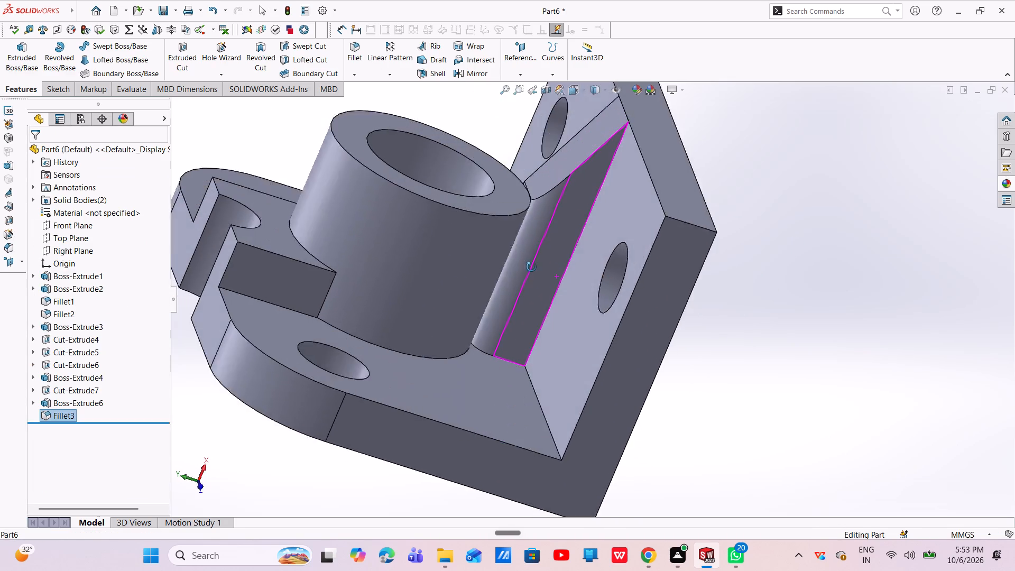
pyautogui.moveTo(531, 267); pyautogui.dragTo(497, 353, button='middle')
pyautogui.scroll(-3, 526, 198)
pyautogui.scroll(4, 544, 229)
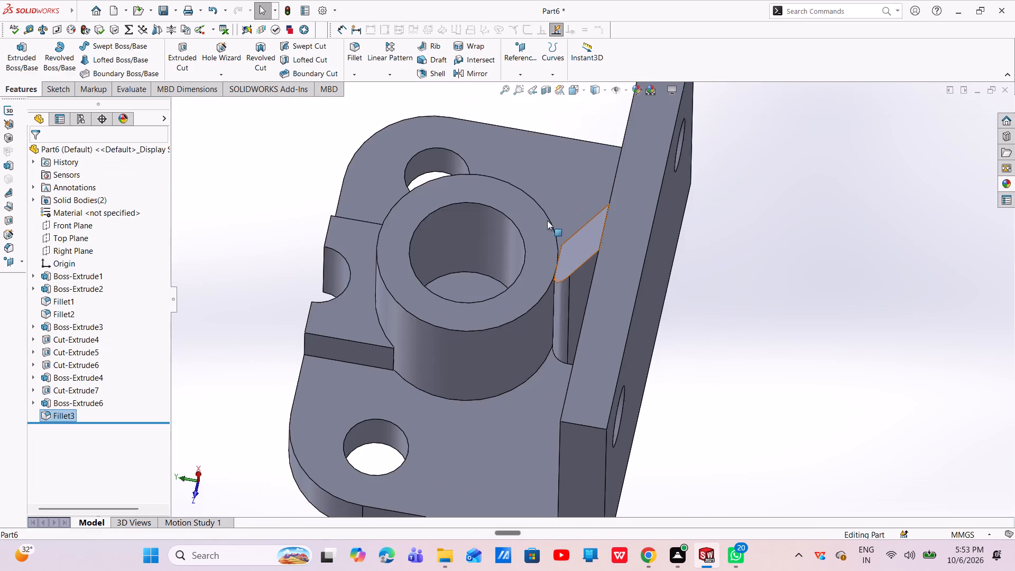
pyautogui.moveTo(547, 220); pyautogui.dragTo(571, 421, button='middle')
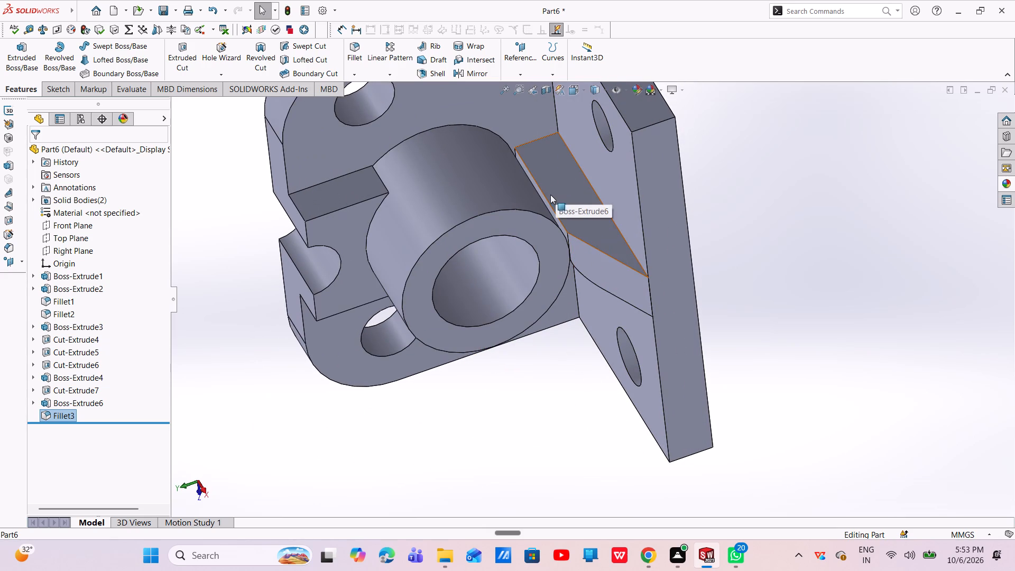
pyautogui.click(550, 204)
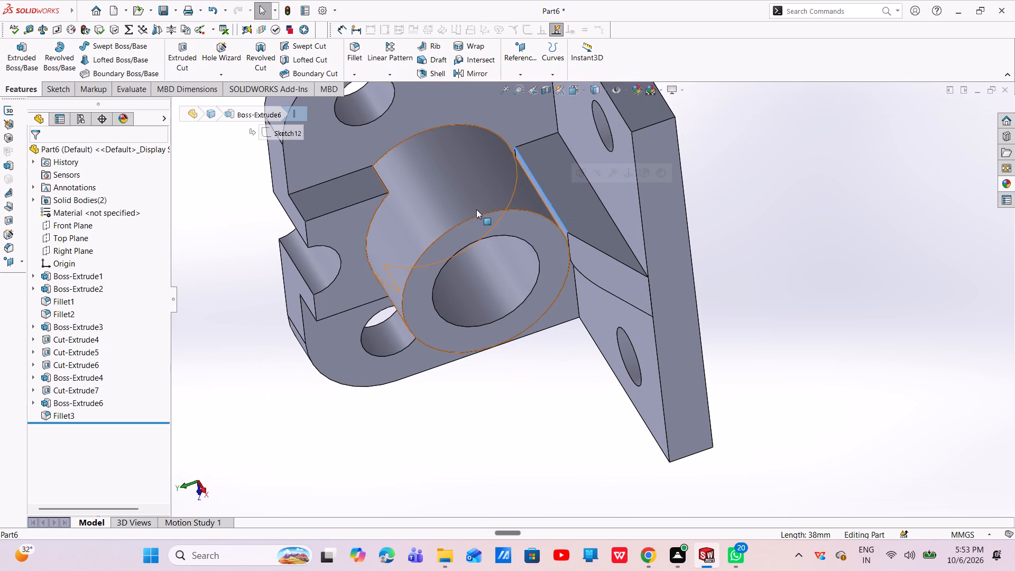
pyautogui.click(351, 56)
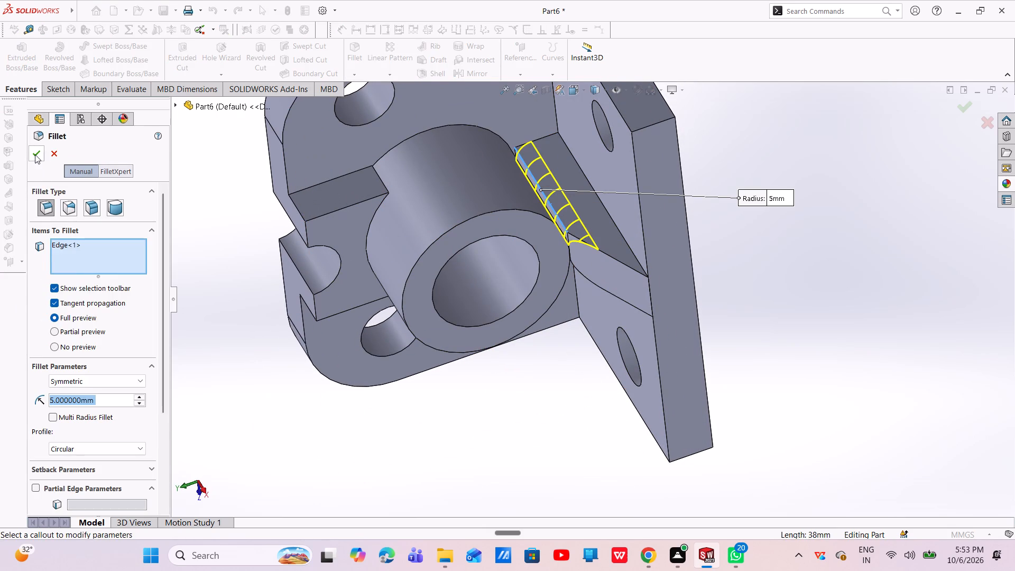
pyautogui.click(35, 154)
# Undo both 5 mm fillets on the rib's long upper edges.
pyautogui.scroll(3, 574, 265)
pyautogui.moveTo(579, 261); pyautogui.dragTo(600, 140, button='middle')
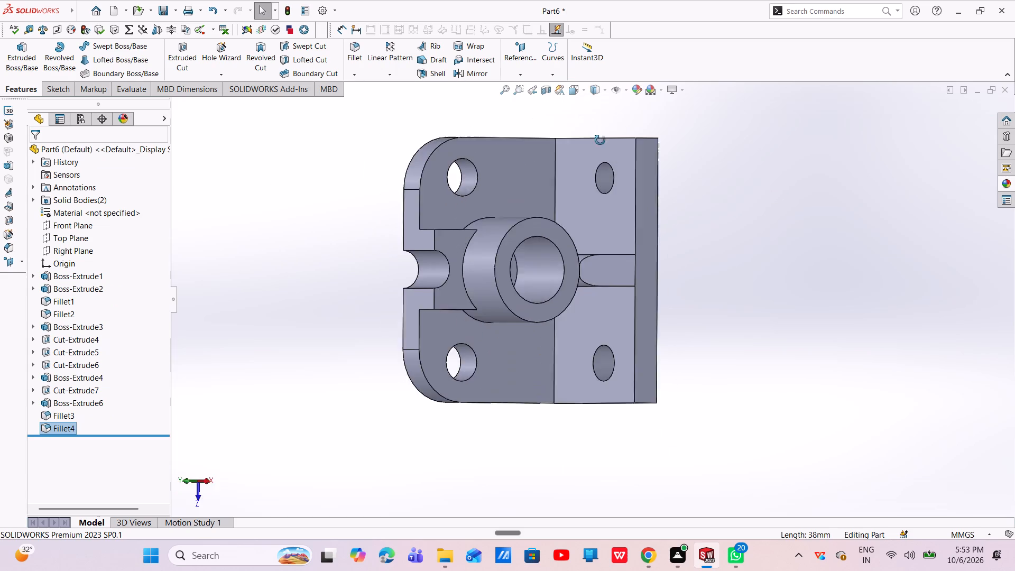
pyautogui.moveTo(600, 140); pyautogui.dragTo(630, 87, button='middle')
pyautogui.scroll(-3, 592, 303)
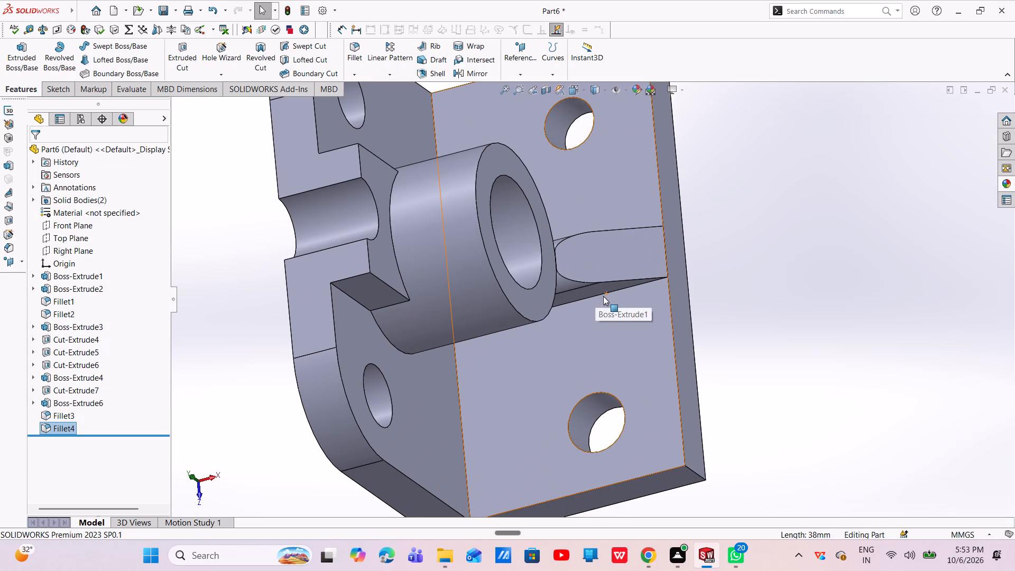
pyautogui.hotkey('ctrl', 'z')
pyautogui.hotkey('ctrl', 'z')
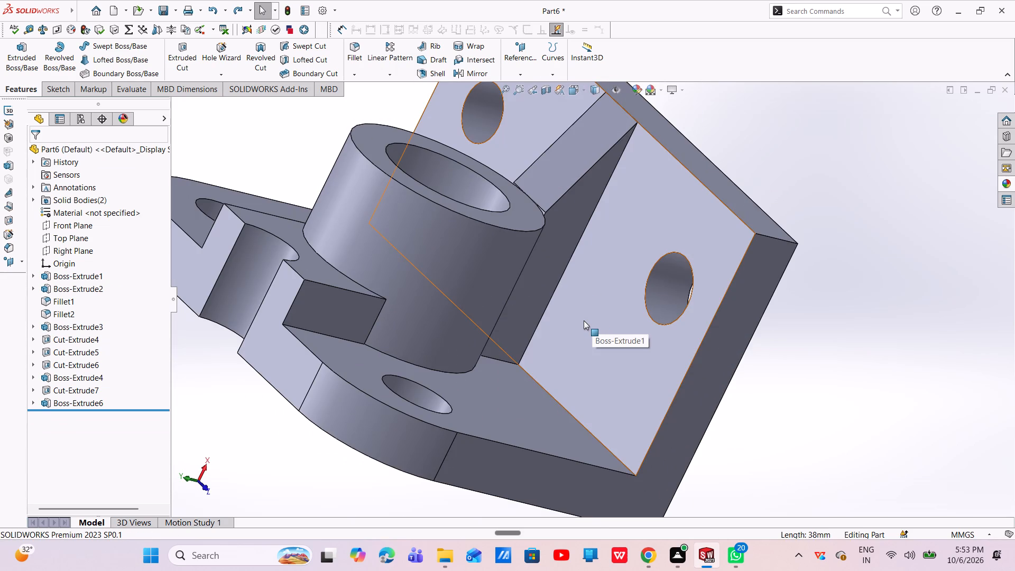
# Fillet the rib's short top edge, where its slope meets the boss's underside, with a 5 mm radius.
pyautogui.scroll(3, 589, 349)
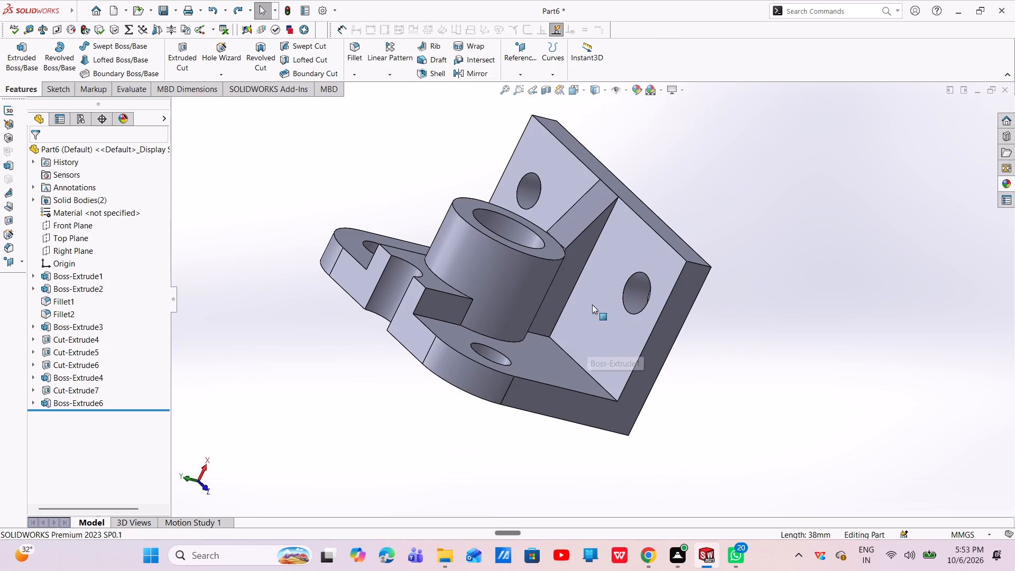
pyautogui.click(586, 91)
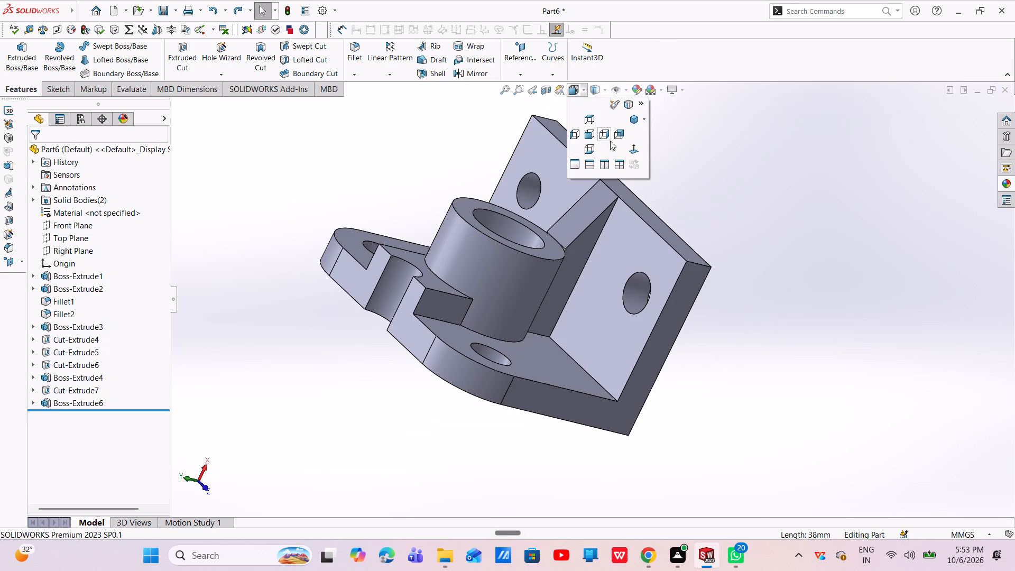
pyautogui.click(631, 120)
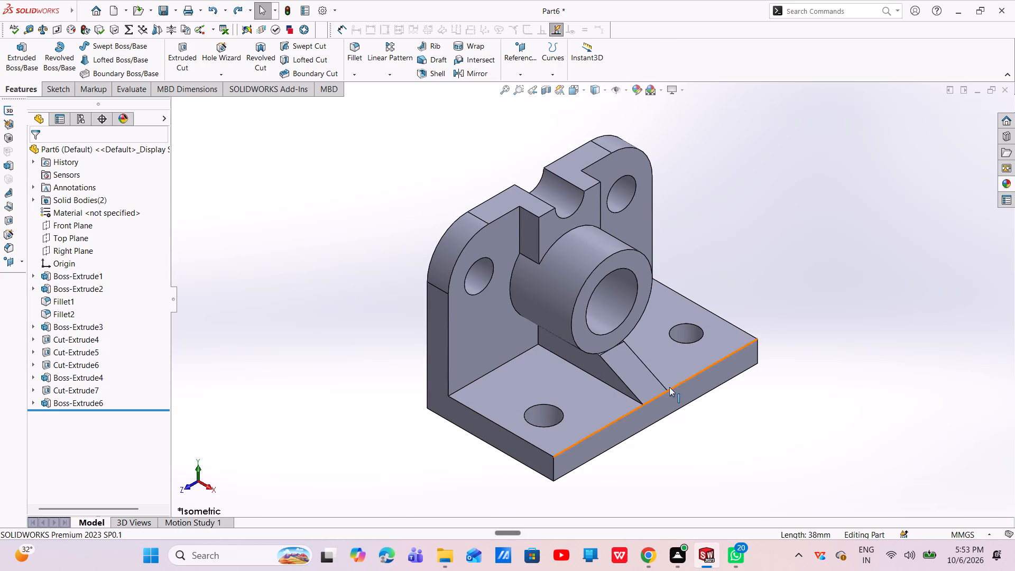
pyautogui.scroll(-15, 616, 340)
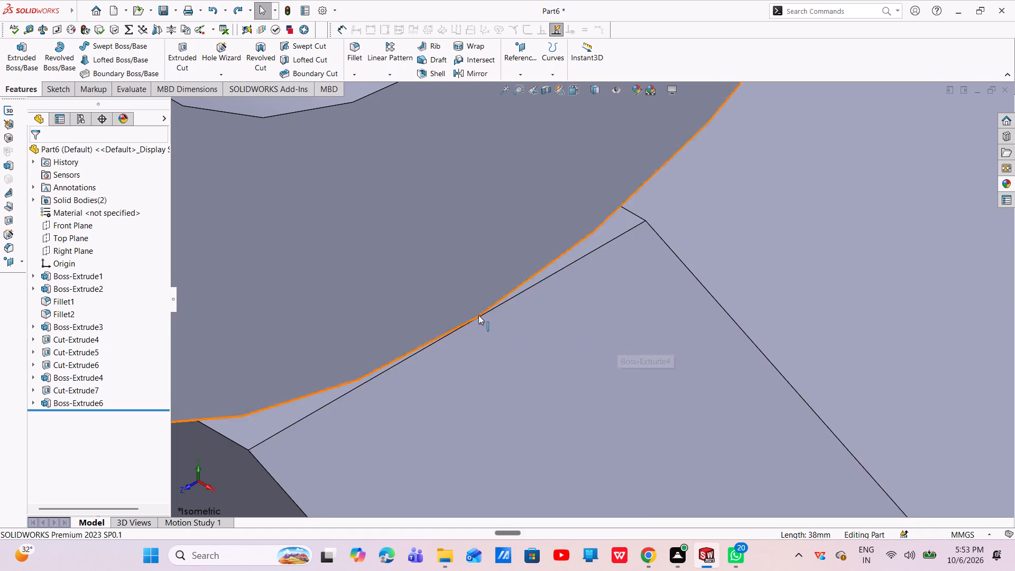
pyautogui.click(357, 53)
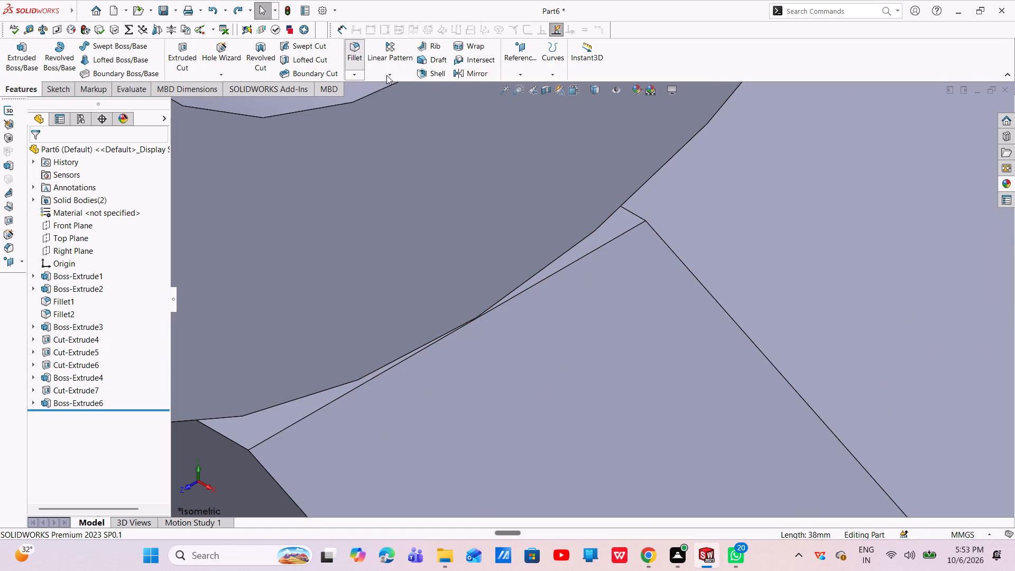
pyautogui.click(496, 308)
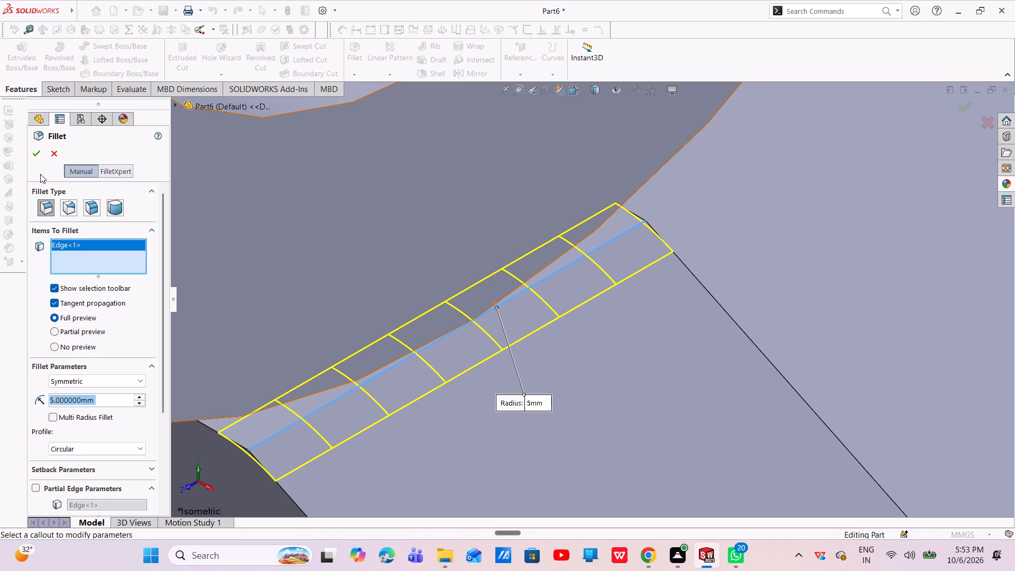
pyautogui.click(38, 157)
# Examine the filleted rib and the whole bracket from the front, side and underside.
pyautogui.scroll(6, 484, 385)
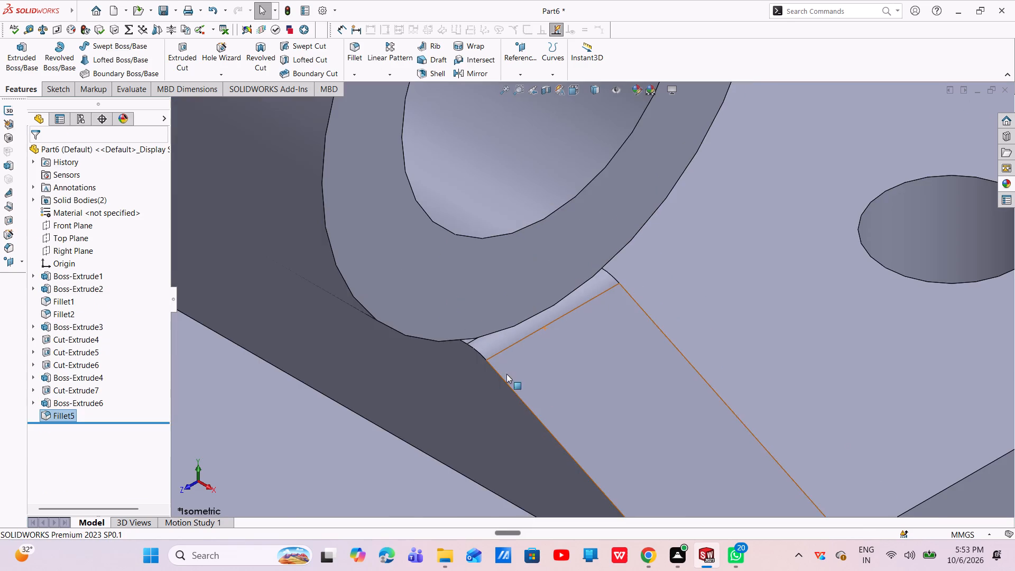
pyautogui.scroll(3, 532, 387)
pyautogui.moveTo(596, 370); pyautogui.dragTo(659, 353, button='middle')
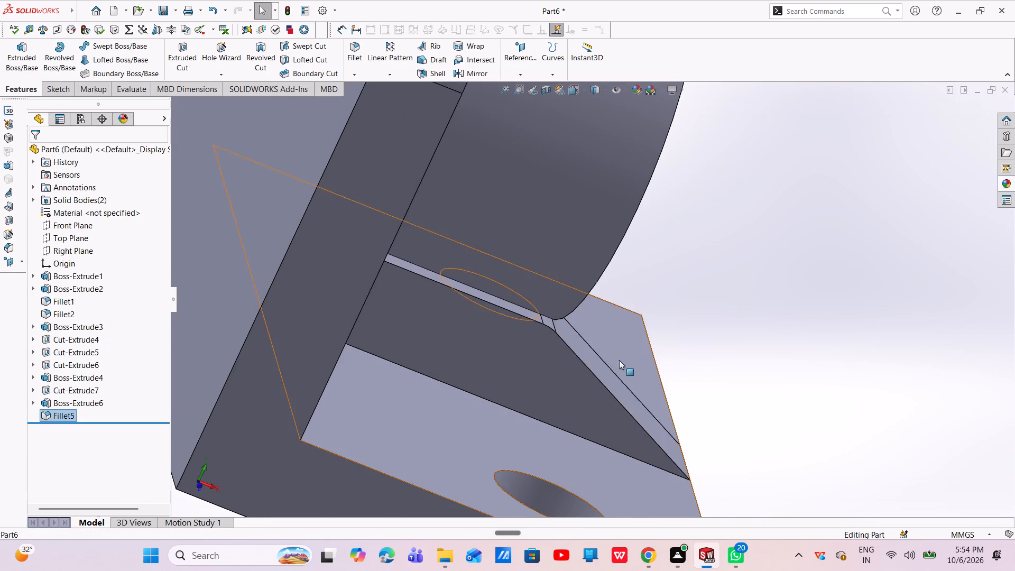
pyautogui.scroll(2, 645, 386)
pyautogui.scroll(-4, 603, 327)
pyautogui.moveTo(595, 331); pyautogui.dragTo(497, 355, button='middle')
pyautogui.scroll(11, 506, 350)
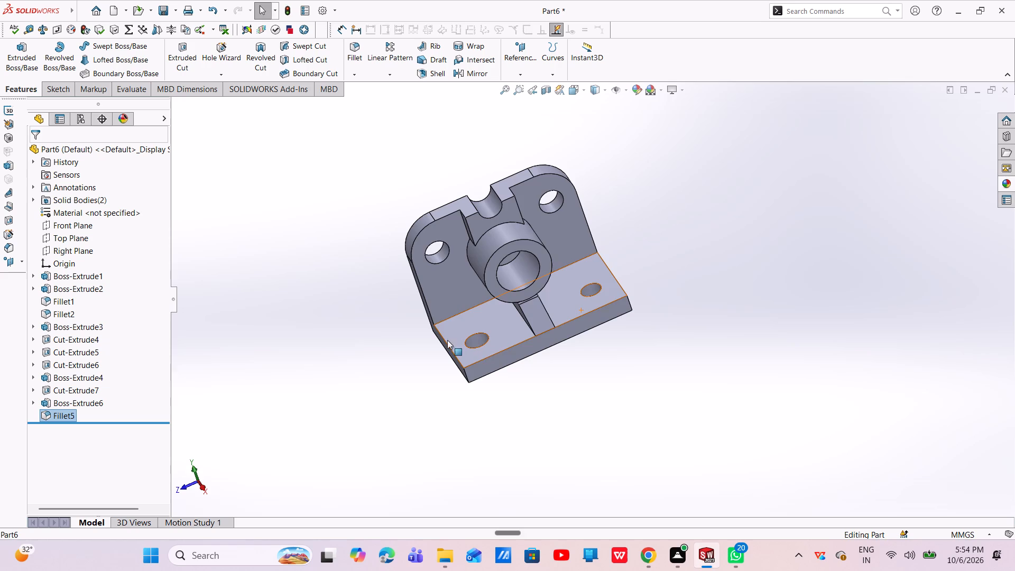
pyautogui.moveTo(447, 339); pyautogui.dragTo(603, 217, button='middle')
pyautogui.moveTo(652, 324); pyautogui.dragTo(569, 349, button='middle')
pyautogui.moveTo(564, 352); pyautogui.dragTo(536, 361, button='middle')
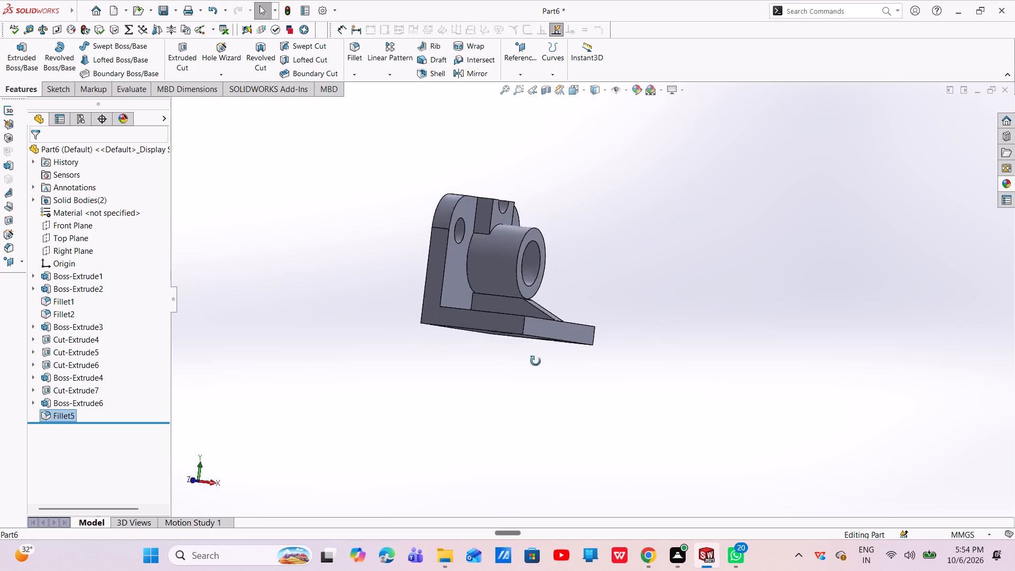
pyautogui.moveTo(536, 361); pyautogui.dragTo(468, 394, button='middle')
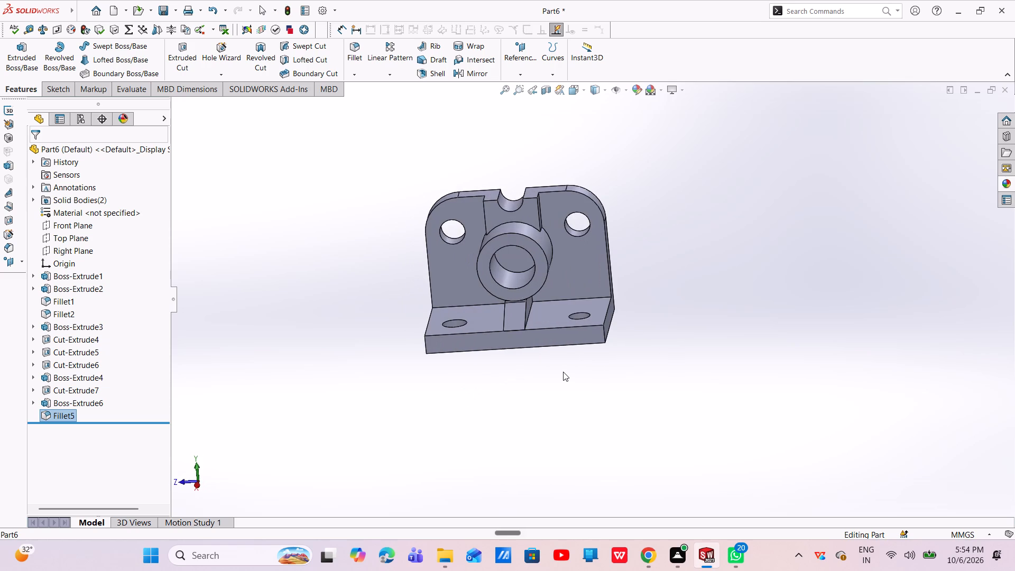
pyautogui.scroll(-2, 587, 284)
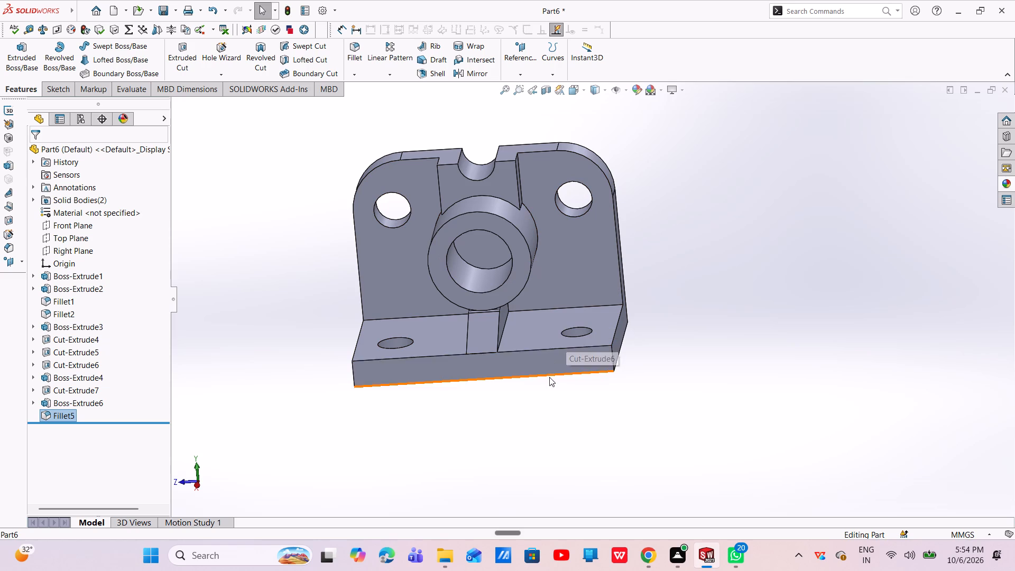
pyautogui.moveTo(578, 403); pyautogui.dragTo(574, 72, button='middle')
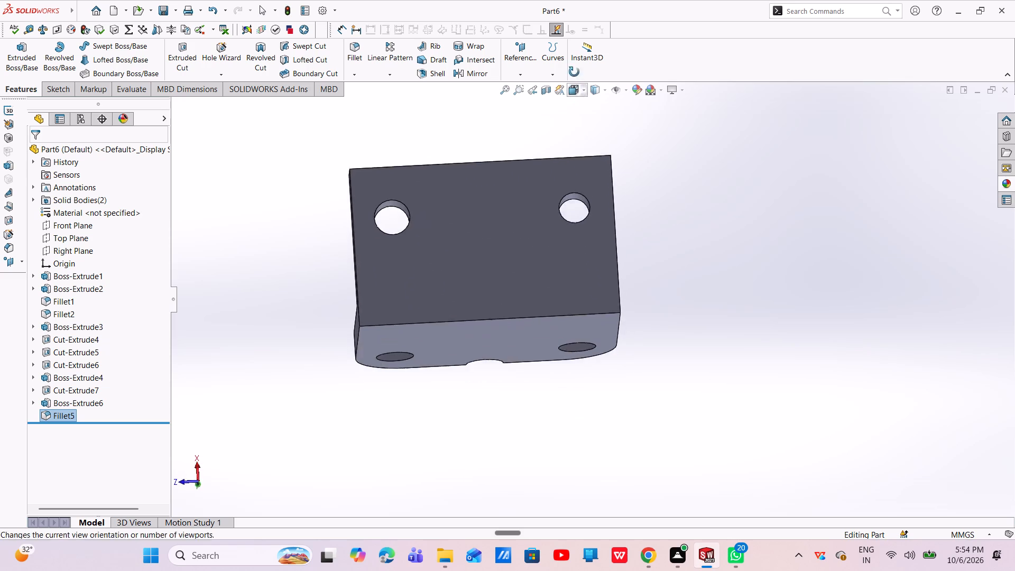
pyautogui.moveTo(574, 72); pyautogui.dragTo(550, 386, button='middle')
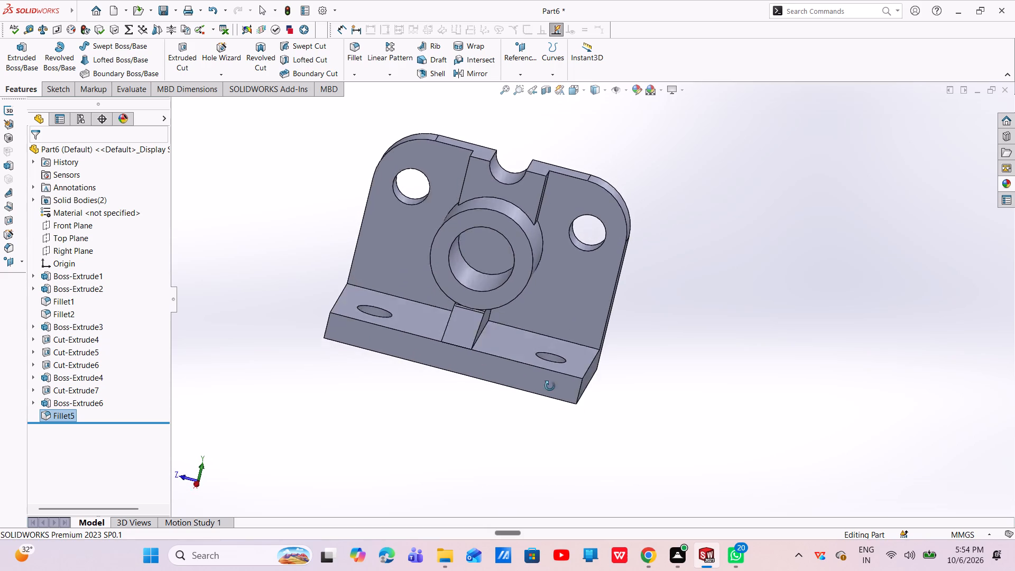
# Inspect the finished bracket from the front, side and underside, including the boss, rib, recess and base holes.
pyautogui.moveTo(550, 386); pyautogui.dragTo(552, 354, button='middle')
pyautogui.scroll(-3, 559, 303)
pyautogui.scroll(5, 557, 305)
pyautogui.moveTo(577, 309); pyautogui.dragTo(541, 348, button='middle')
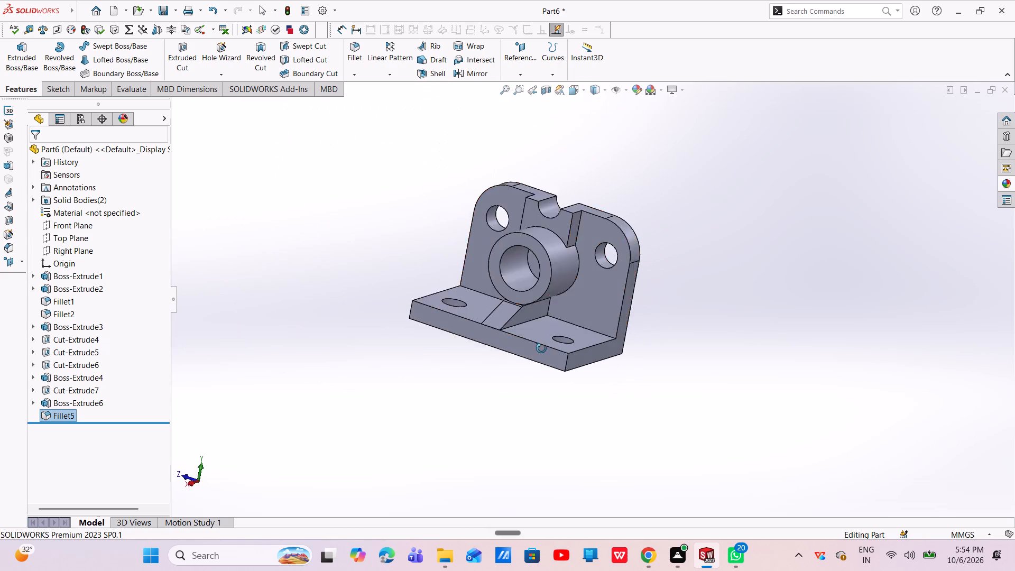
pyautogui.moveTo(541, 348); pyautogui.dragTo(483, 413, button='middle')
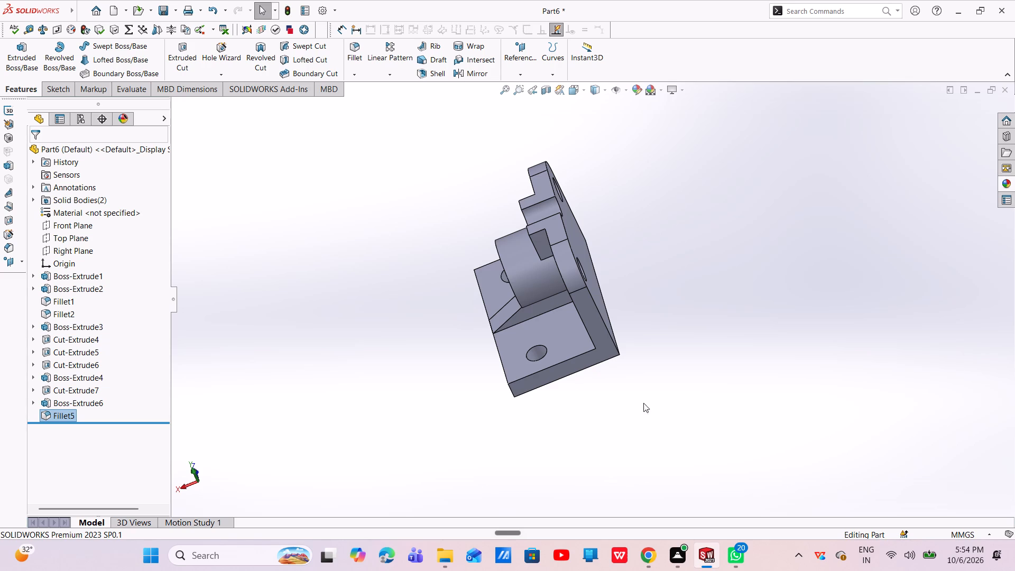
pyautogui.scroll(-2, 533, 274)
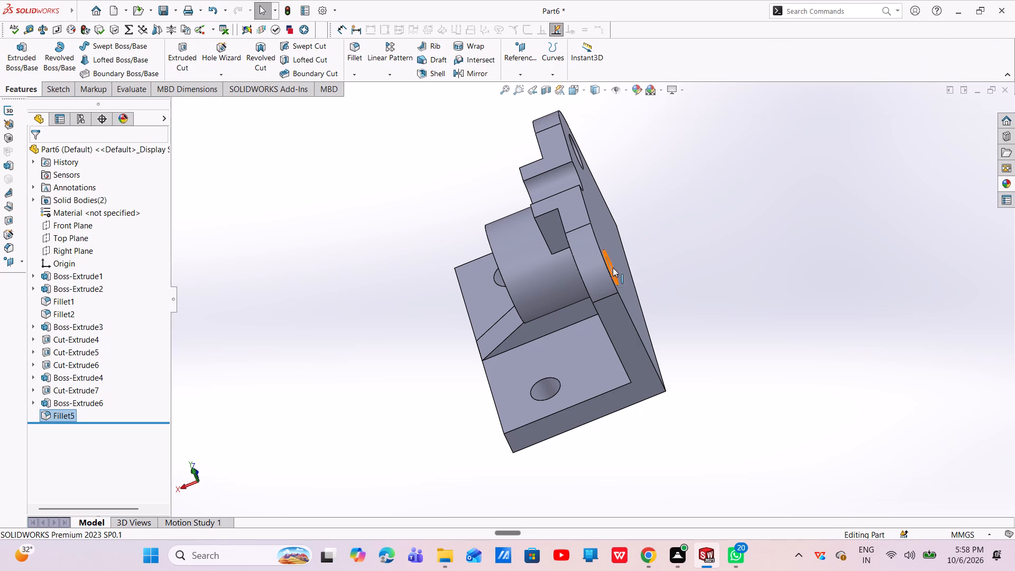
pyautogui.moveTo(521, 336); pyautogui.dragTo(601, 355, button='middle')
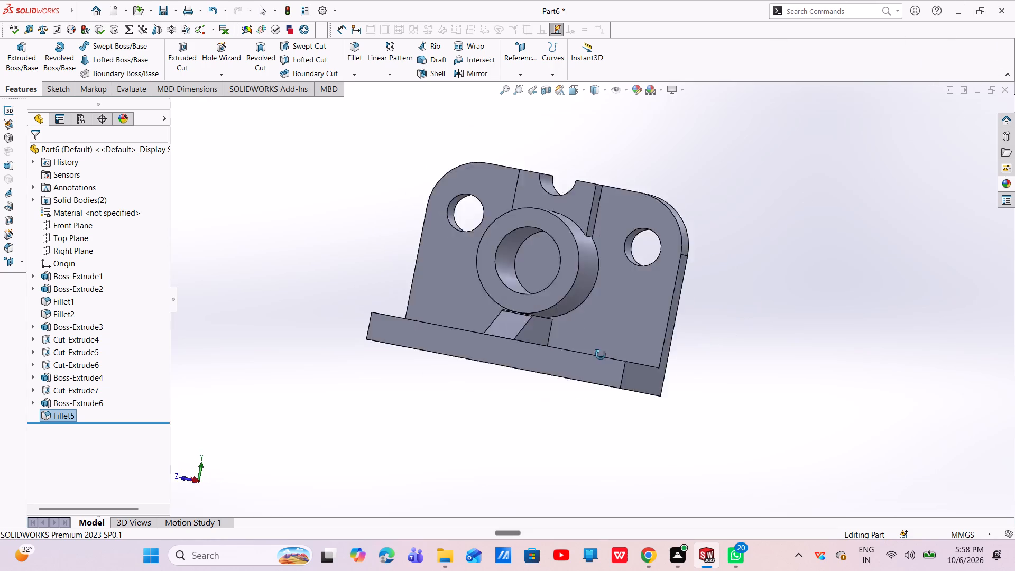
pyautogui.moveTo(601, 355); pyautogui.dragTo(722, 387, button='middle')
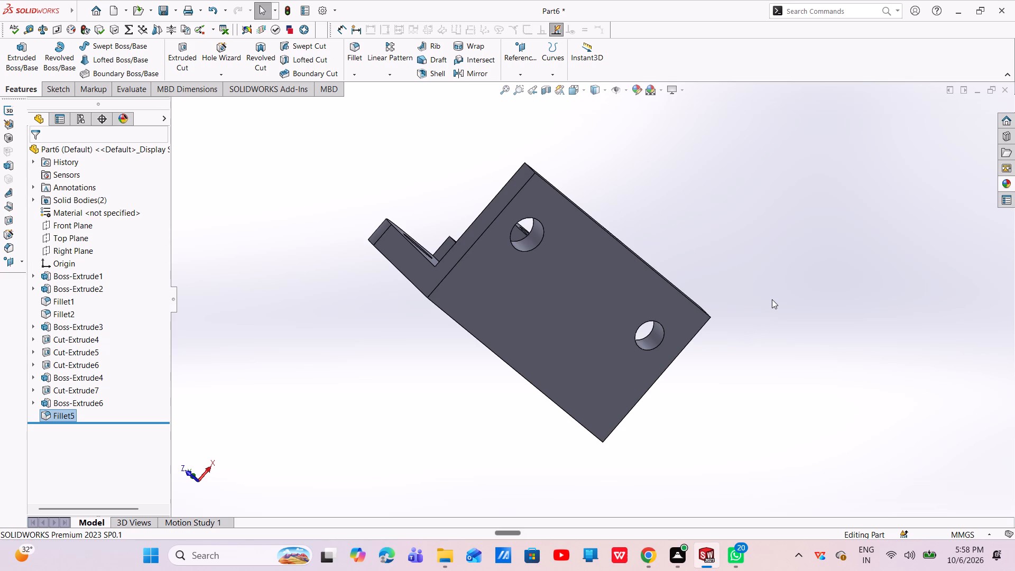
pyautogui.scroll(-1, 713, 295)
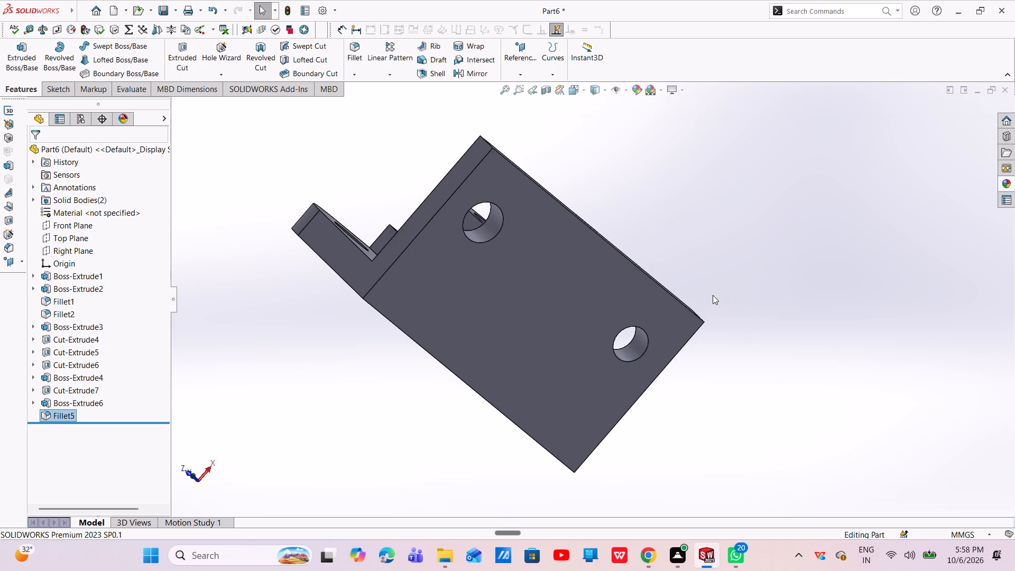
pyautogui.moveTo(703, 305); pyautogui.dragTo(642, 445, button='middle')
pyautogui.scroll(2, 647, 369)
pyautogui.moveTo(592, 366); pyautogui.dragTo(589, 438, button='middle')
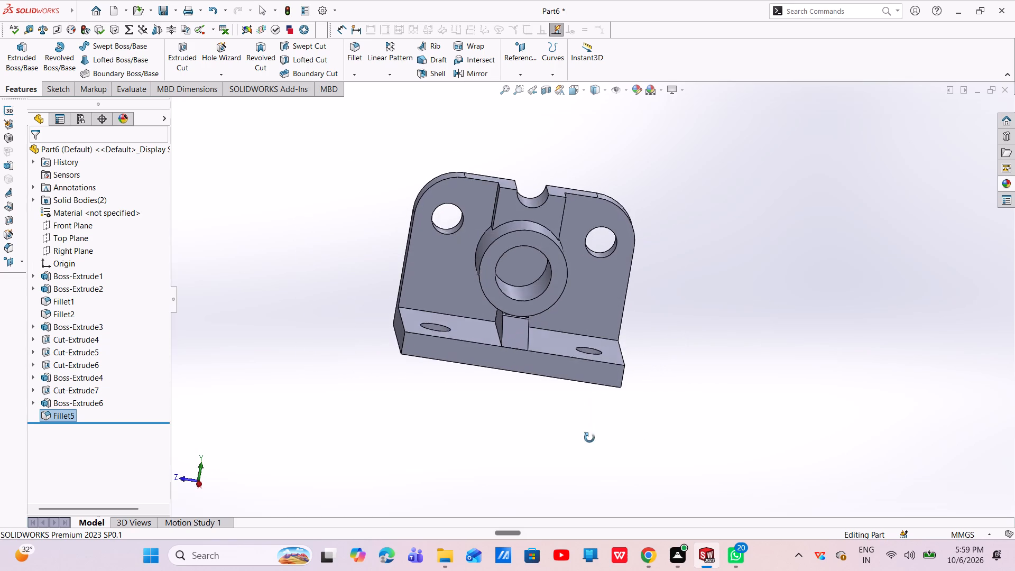
pyautogui.moveTo(589, 438); pyautogui.dragTo(590, 440, button='middle')
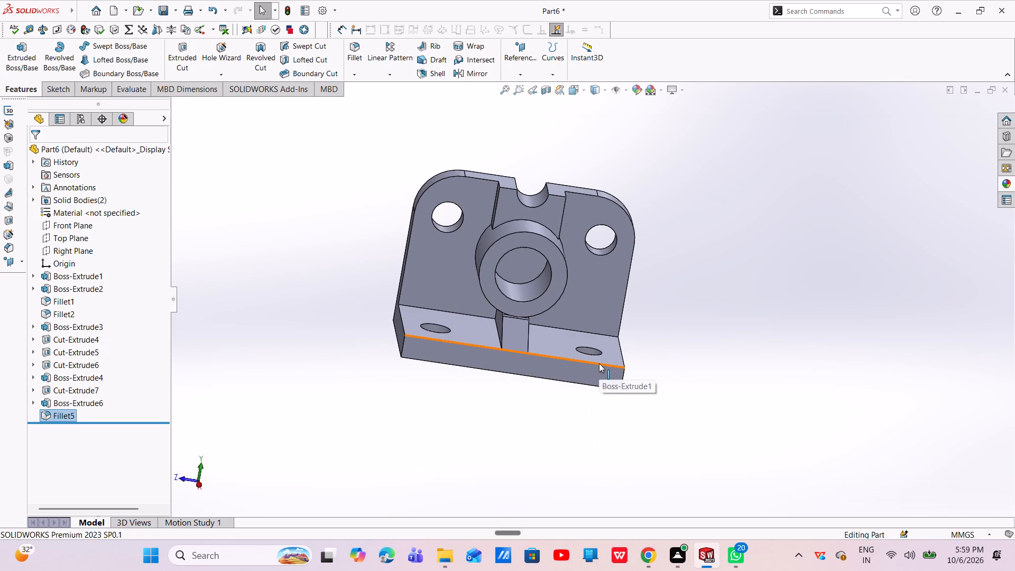
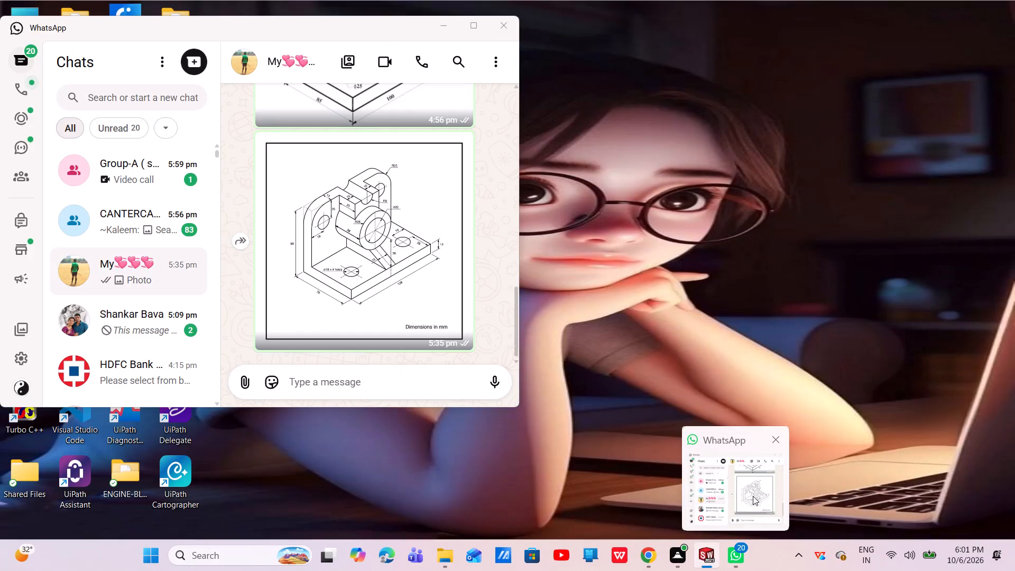
# Close the WhatsApp window showing the reference drawing and return to the bracket model in SOLIDWORKS.
pyautogui.click(775, 445)
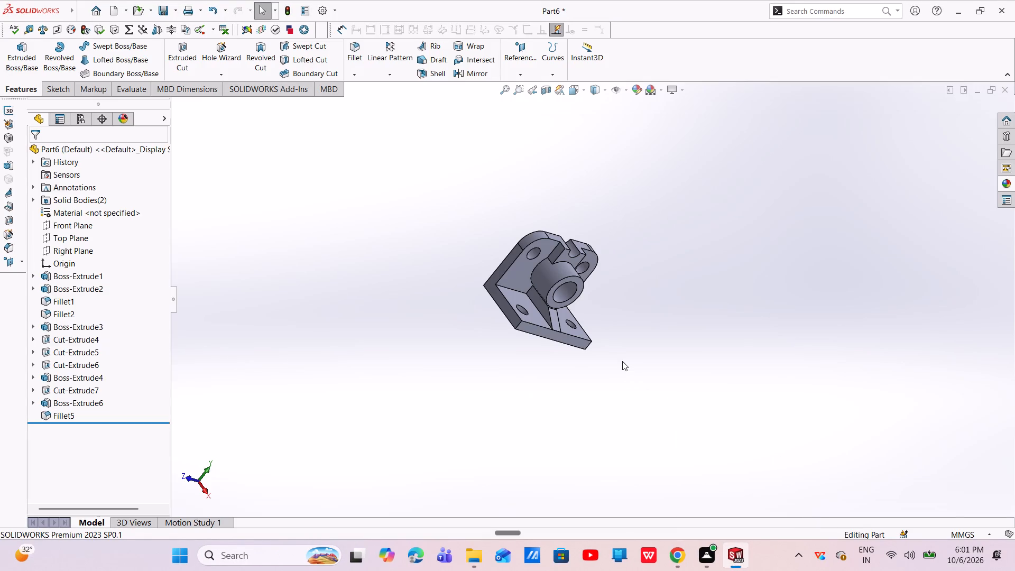
# Inspect the whole bracket from the front, back and sides, including the boss, rib, recess and holes.
pyautogui.scroll(-1, 611, 355)
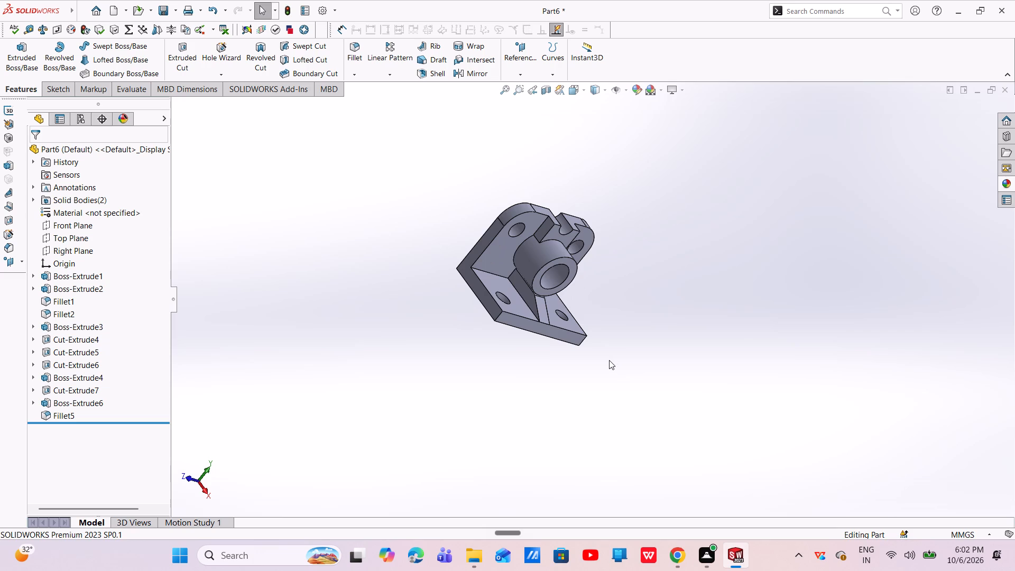
pyautogui.scroll(-2, 482, 236)
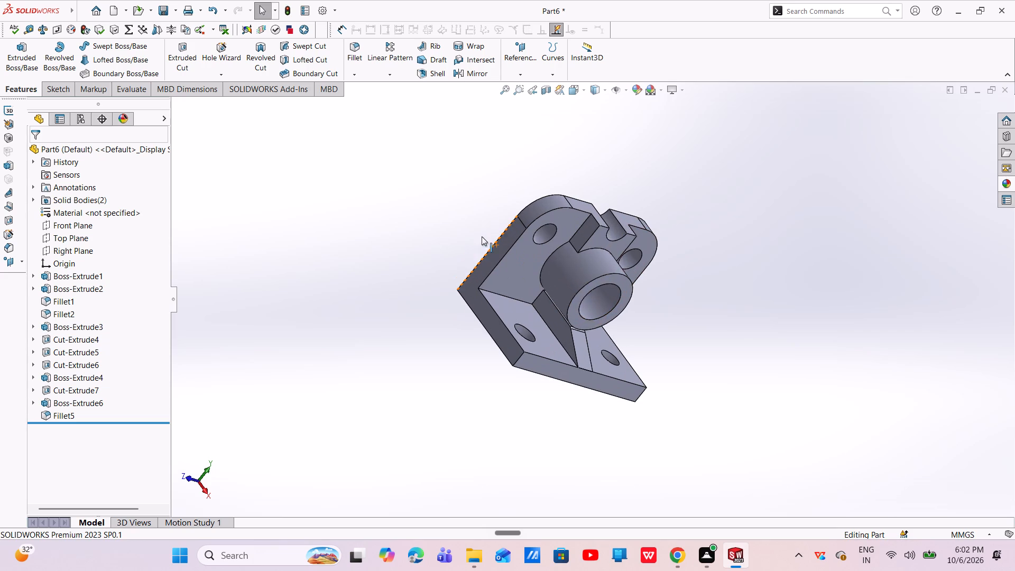
pyautogui.moveTo(594, 352); pyautogui.dragTo(540, 364, button='middle')
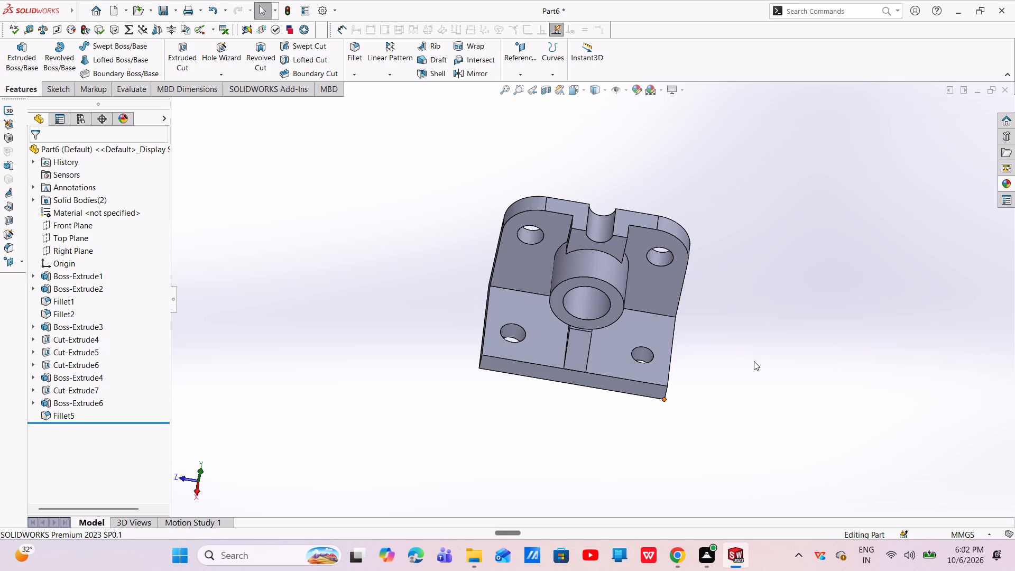
pyautogui.moveTo(753, 362); pyautogui.dragTo(633, 436, button='middle')
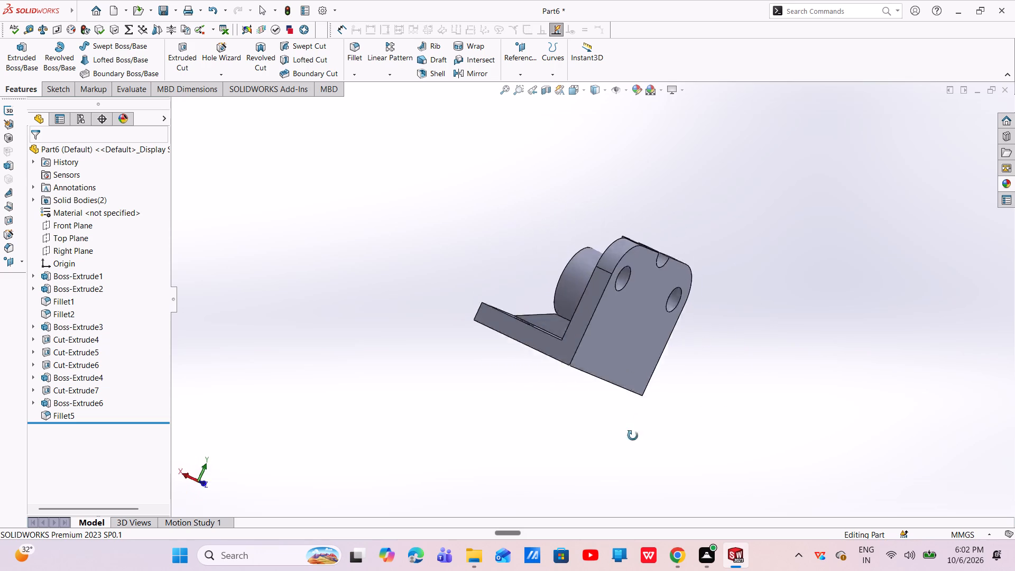
pyautogui.moveTo(633, 436); pyautogui.dragTo(716, 343, button='middle')
pyautogui.middleClick(729, 388)
pyautogui.moveTo(718, 333); pyautogui.dragTo(754, 440, button='middle')
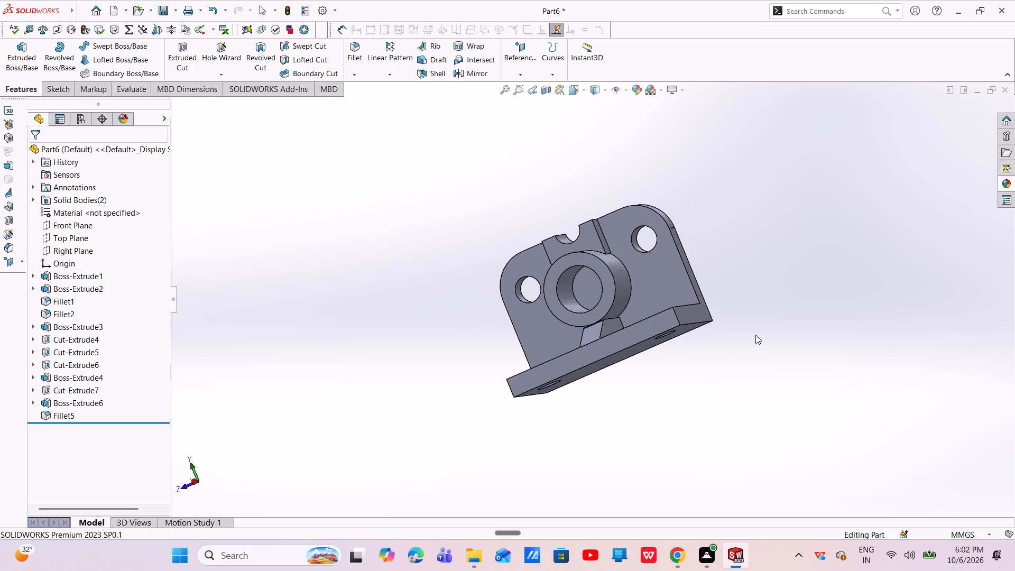
pyautogui.scroll(2, 750, 324)
pyautogui.moveTo(739, 317); pyautogui.dragTo(752, 388, button='middle')
pyautogui.scroll(-2, 727, 321)
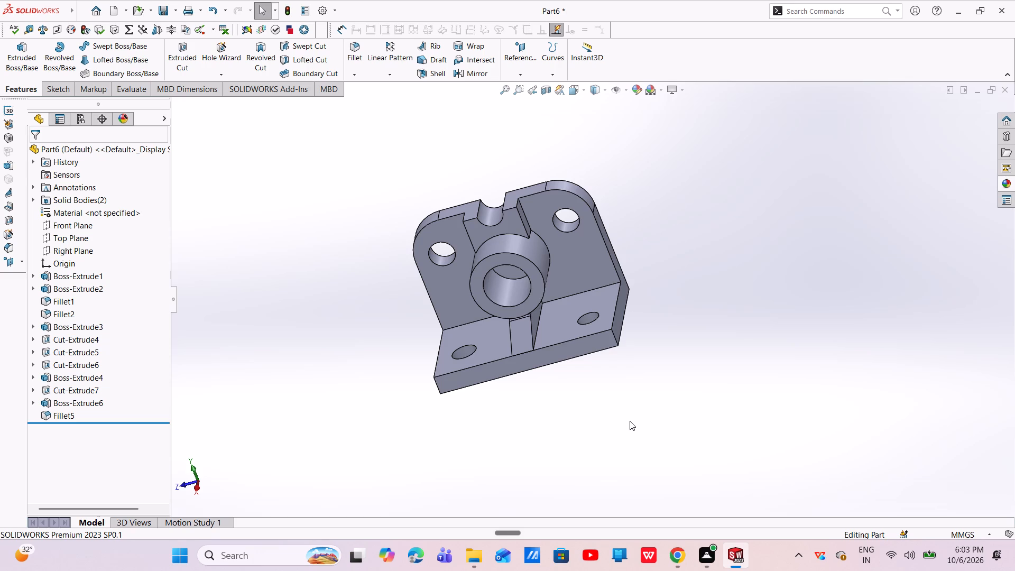
pyautogui.moveTo(693, 358); pyautogui.dragTo(560, 406, button='middle')
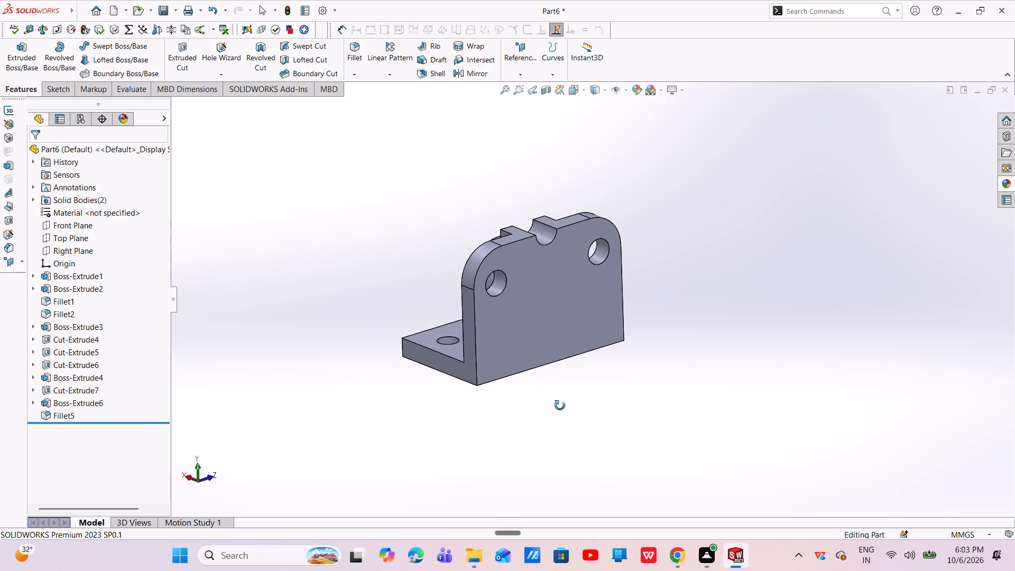
pyautogui.moveTo(560, 406); pyautogui.dragTo(665, 465, button='middle')
pyautogui.scroll(-4, 646, 353)
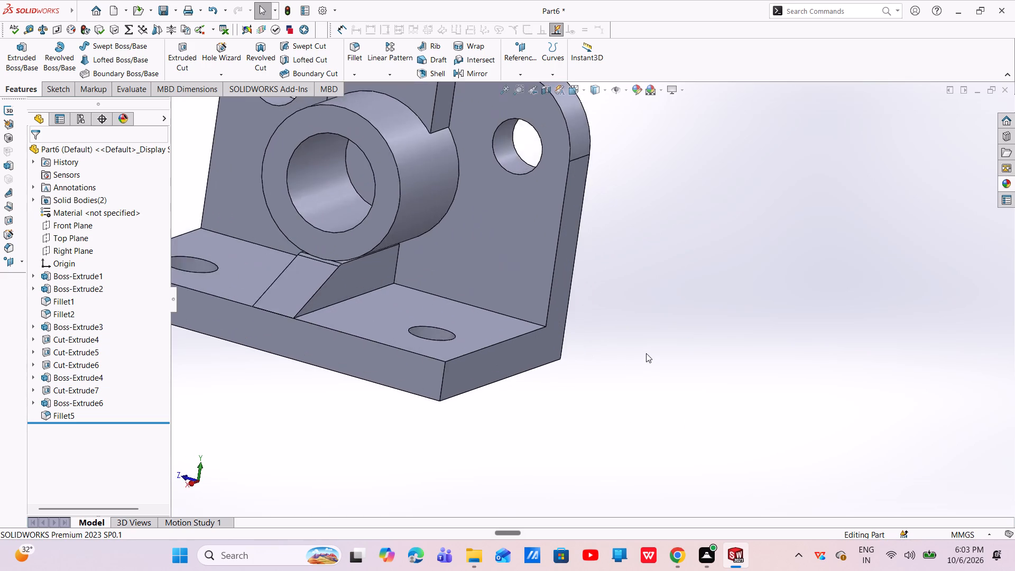
pyautogui.scroll(6, 646, 353)
pyautogui.scroll(-2, 347, 246)
pyautogui.moveTo(831, 290); pyautogui.dragTo(807, 257, button='middle')
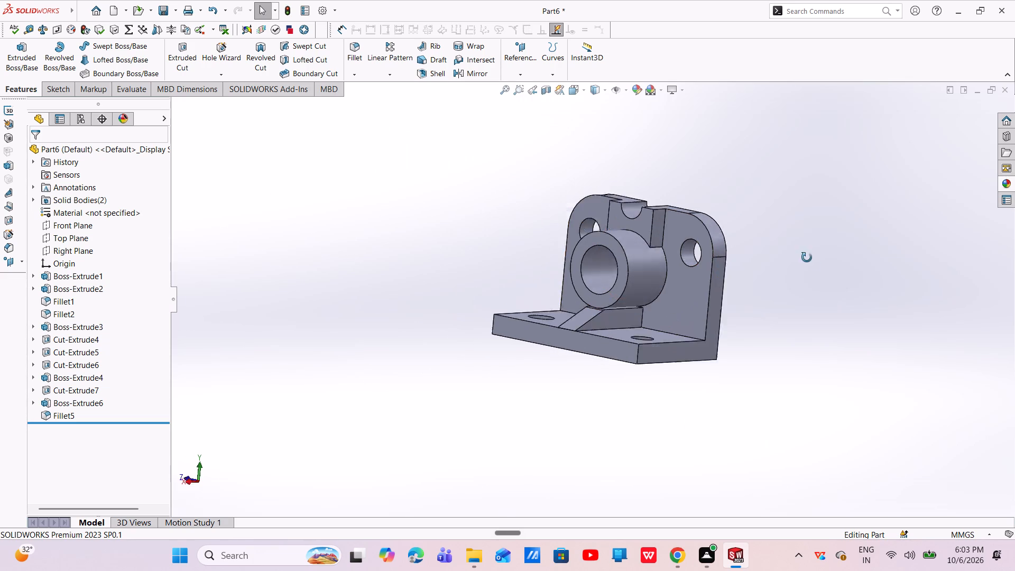
pyautogui.moveTo(807, 257); pyautogui.dragTo(800, 405, button='middle')
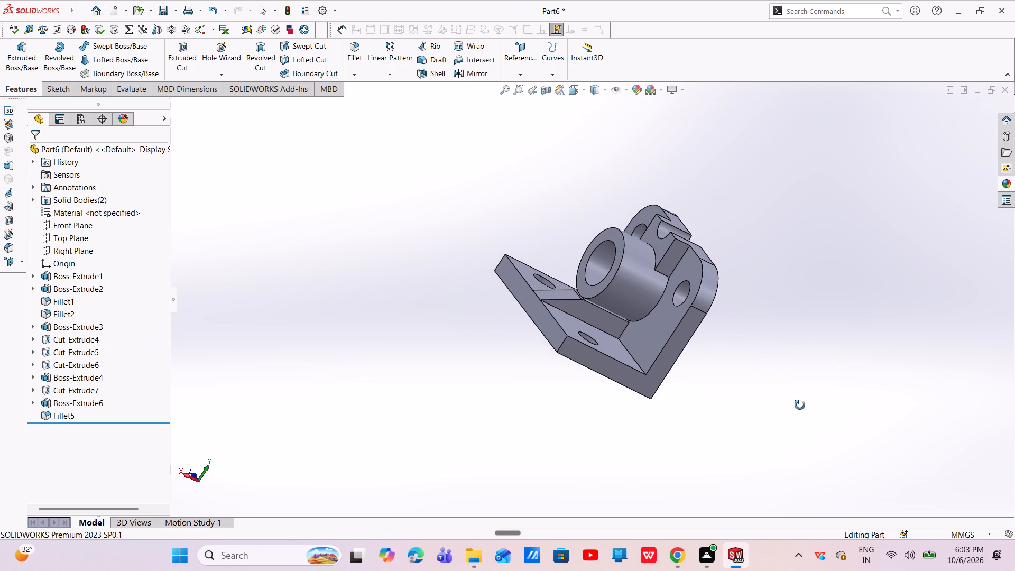
pyautogui.moveTo(800, 405); pyautogui.dragTo(801, 415, button='middle')
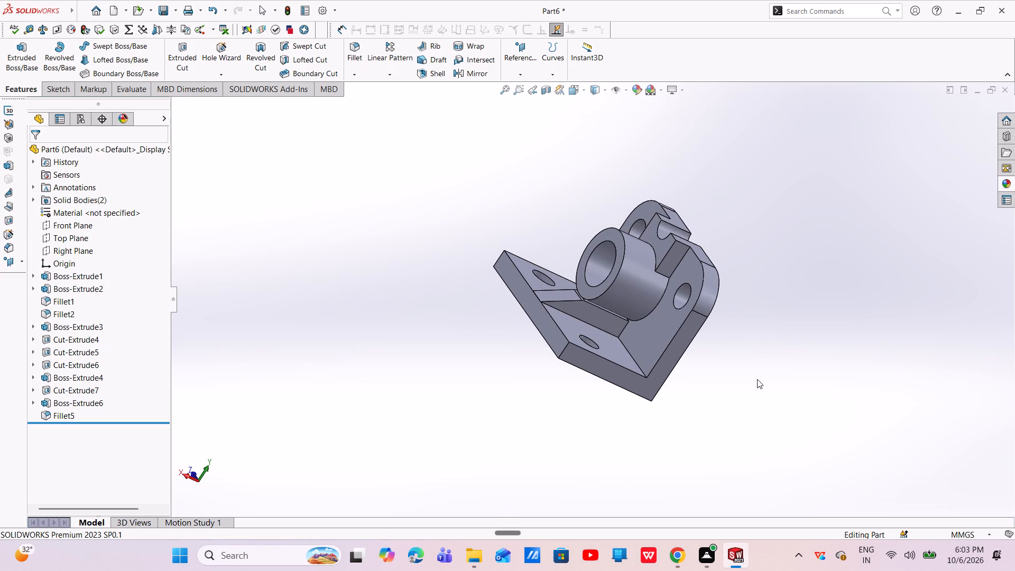
pyautogui.scroll(-1, 757, 379)
pyautogui.moveTo(712, 373); pyautogui.dragTo(731, 330, button='middle')
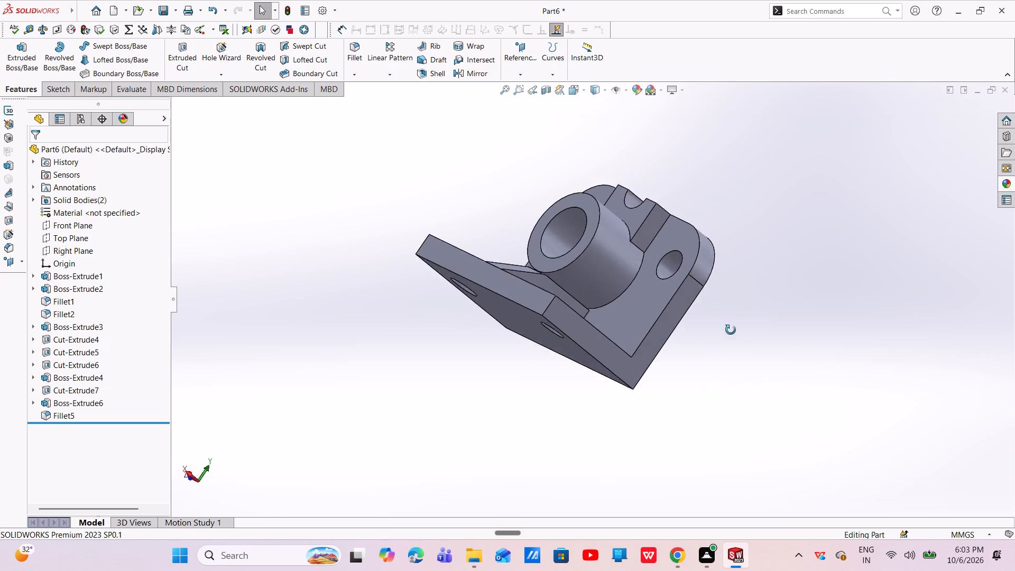
pyautogui.moveTo(731, 330); pyautogui.dragTo(762, 405, button='middle')
pyautogui.moveTo(746, 338); pyautogui.dragTo(725, 395, button='middle')
pyautogui.scroll(1, 735, 377)
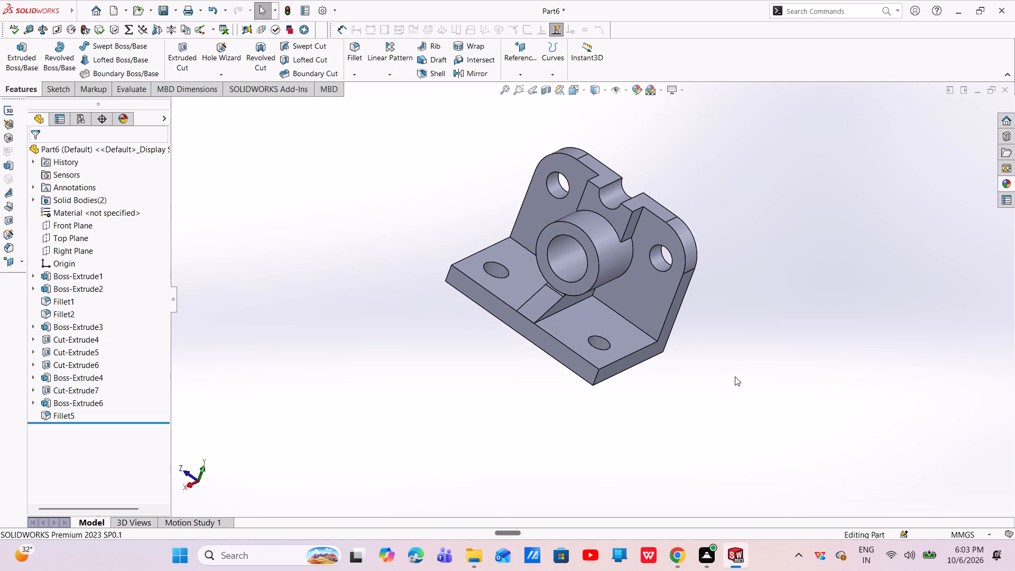
pyautogui.moveTo(712, 330); pyautogui.dragTo(675, 331, button='middle')
pyautogui.scroll(1, 675, 332)
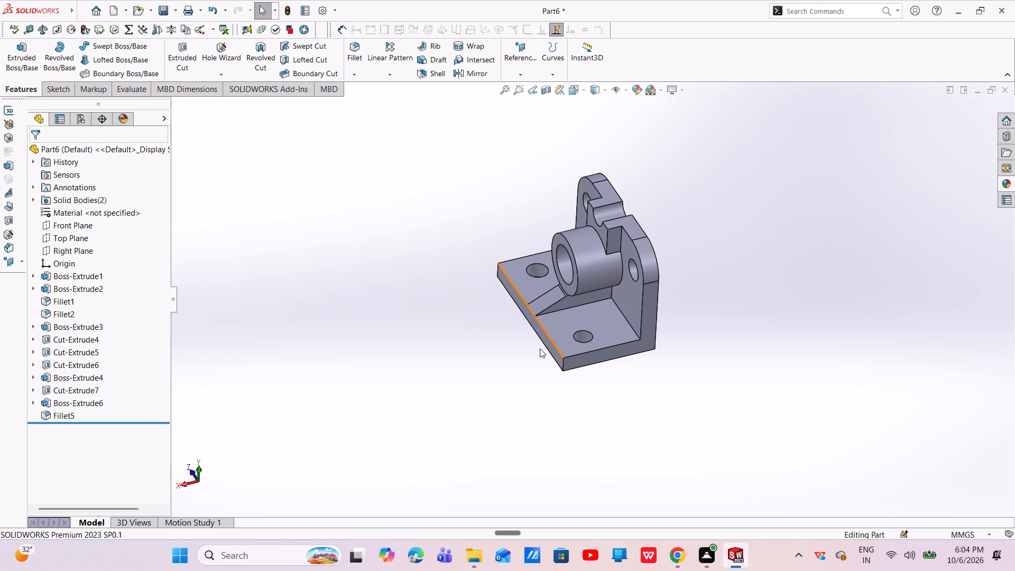
pyautogui.moveTo(621, 372); pyautogui.dragTo(656, 439, button='middle')
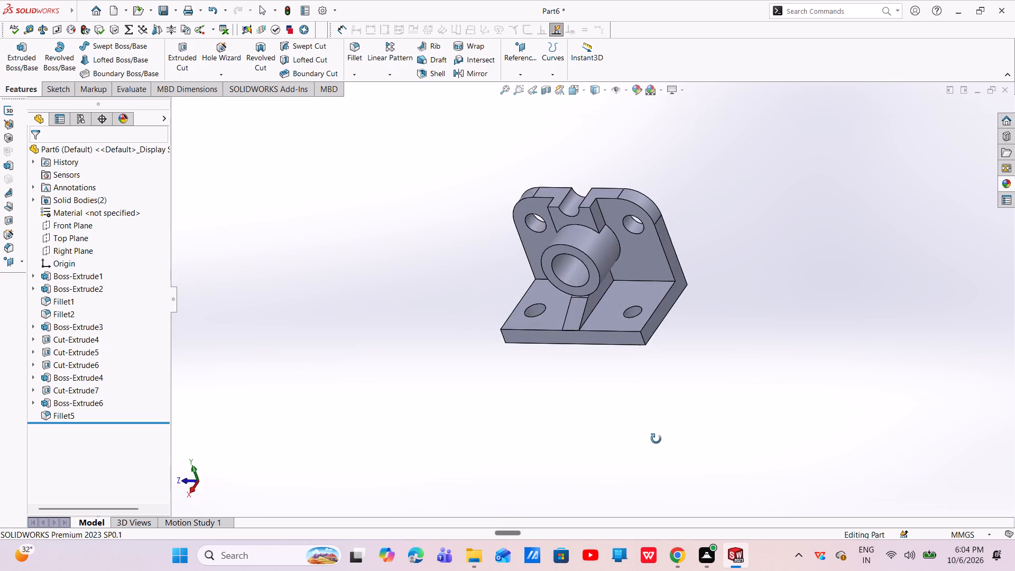
pyautogui.moveTo(656, 439); pyautogui.dragTo(657, 363, button='middle')
# Examine closely, from both sides, where the rib's upper edges and filleted tip meet the underside of the boss.
pyautogui.scroll(-5, 621, 271)
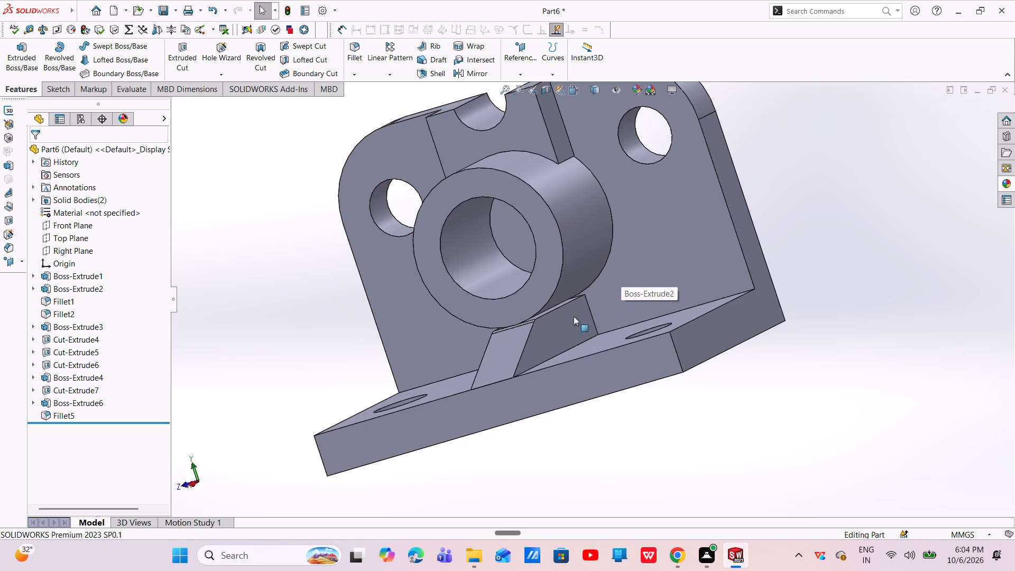
pyautogui.scroll(-13, 566, 316)
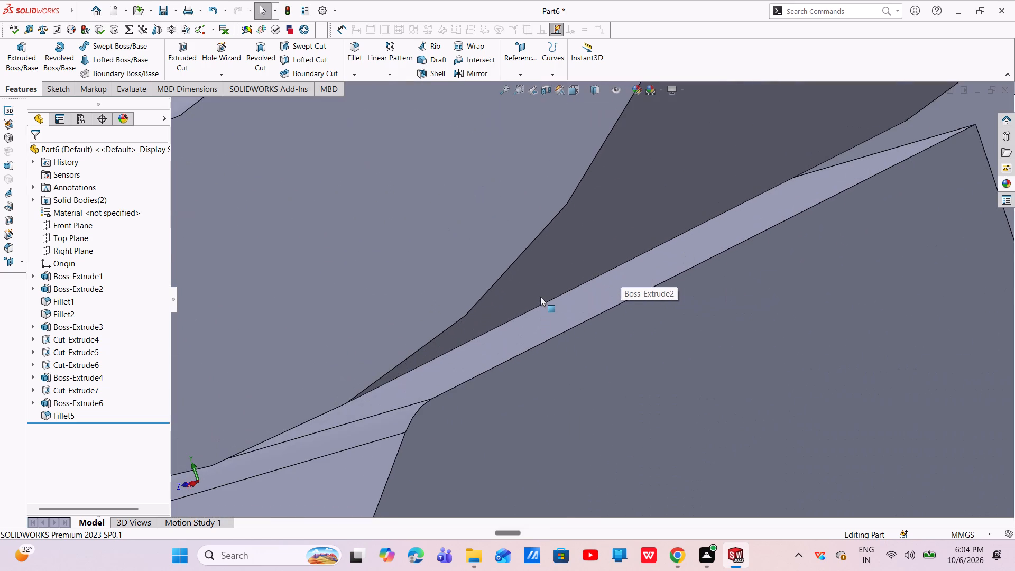
pyautogui.scroll(-8, 540, 297)
pyautogui.scroll(-12, 597, 323)
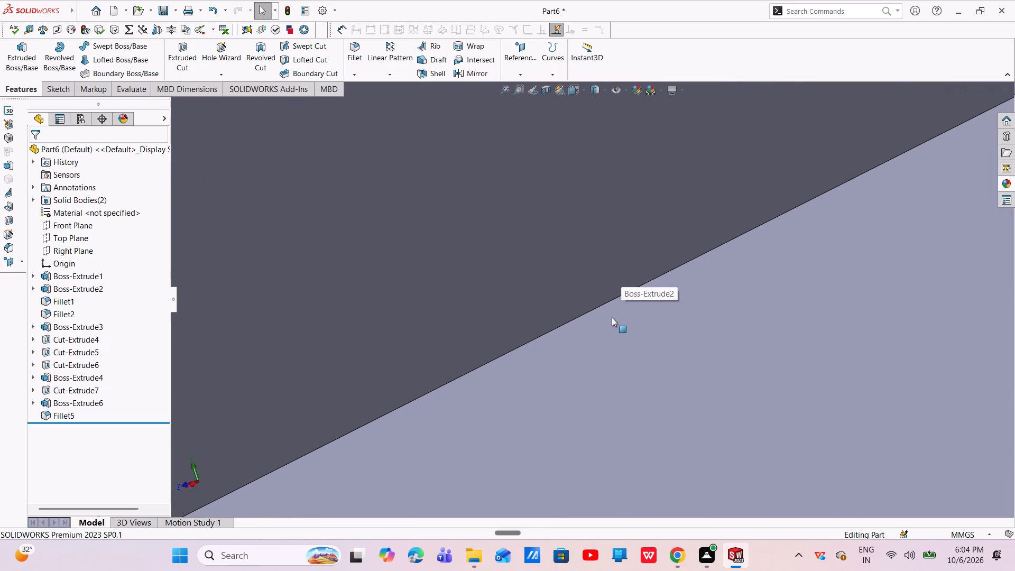
pyautogui.scroll(20, 612, 316)
pyautogui.scroll(16, 612, 316)
pyautogui.moveTo(778, 306); pyautogui.dragTo(789, 345, button='middle')
pyautogui.scroll(1, 784, 331)
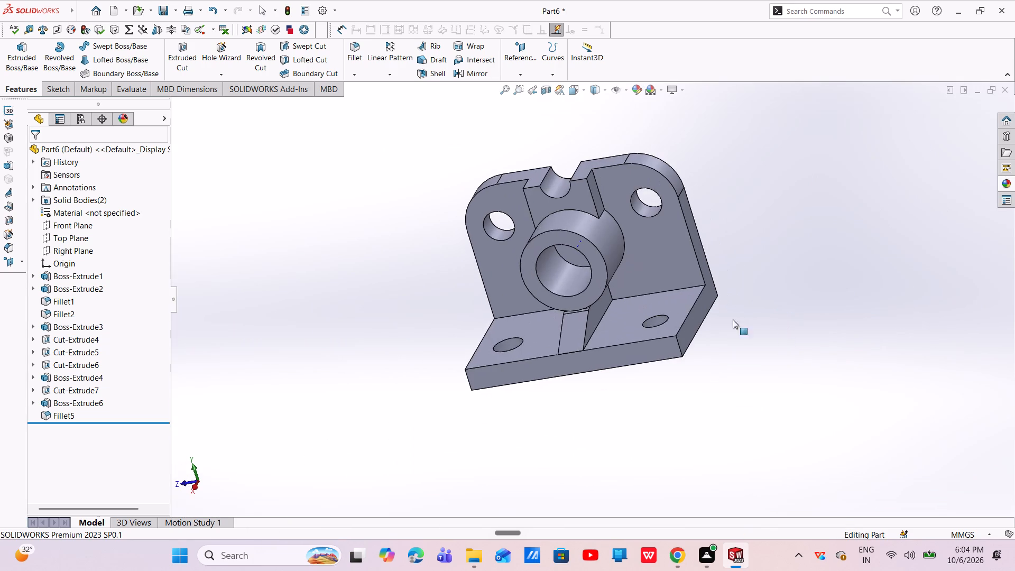
pyautogui.scroll(-8, 583, 301)
pyautogui.moveTo(636, 306); pyautogui.dragTo(591, 329, button='middle')
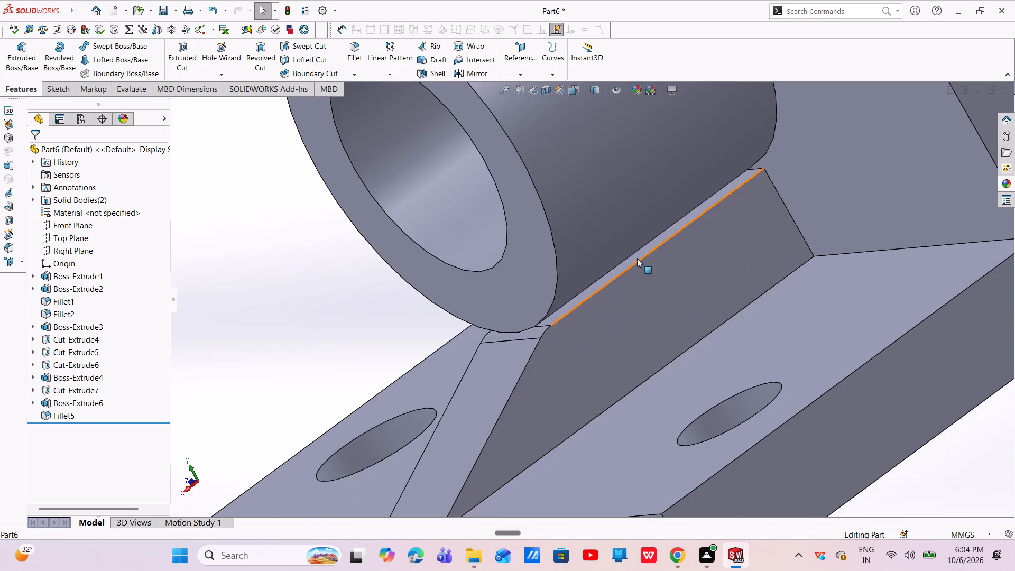
pyautogui.scroll(-6, 647, 247)
pyautogui.scroll(12, 647, 247)
pyautogui.moveTo(690, 279); pyautogui.dragTo(750, 259, button='middle')
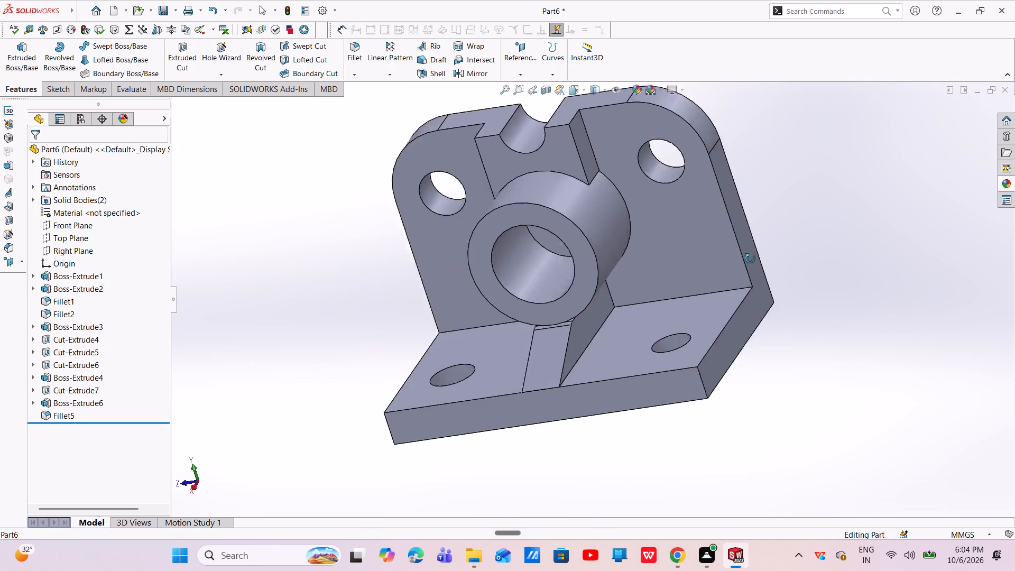
pyautogui.moveTo(750, 259); pyautogui.dragTo(837, 266, button='middle')
pyautogui.scroll(-9, 519, 303)
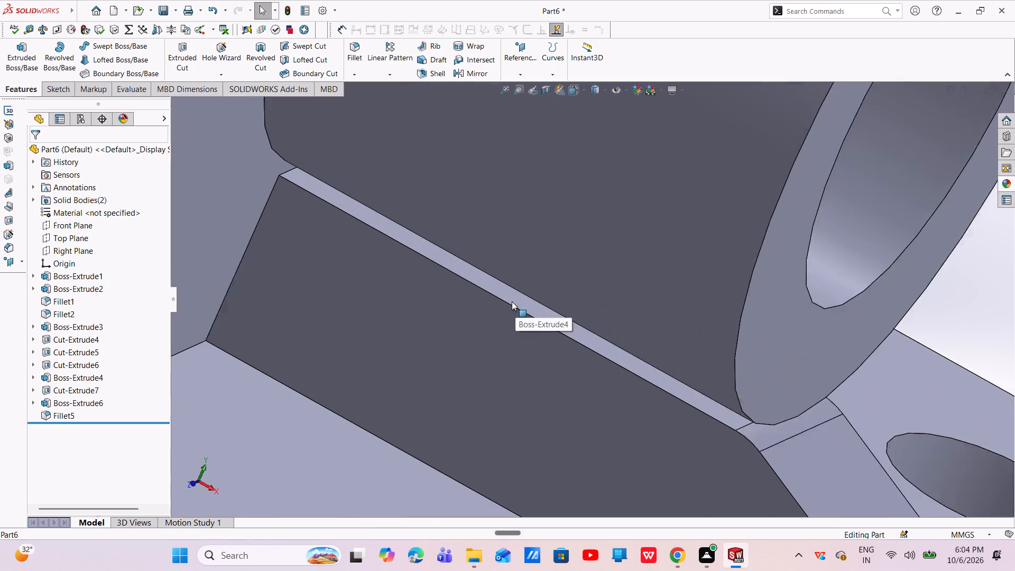
pyautogui.scroll(-2, 512, 301)
pyautogui.scroll(17, 512, 301)
pyautogui.moveTo(684, 300); pyautogui.dragTo(633, 328, button='middle')
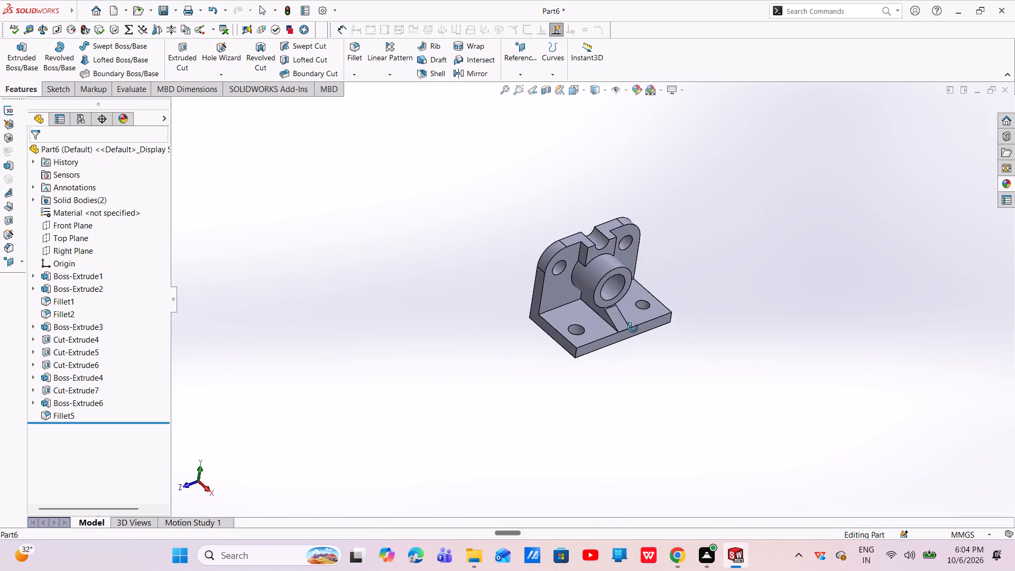
pyautogui.moveTo(633, 328); pyautogui.dragTo(578, 336, button='middle')
pyautogui.scroll(-5, 644, 303)
pyautogui.moveTo(657, 292); pyautogui.dragTo(613, 343, button='middle')
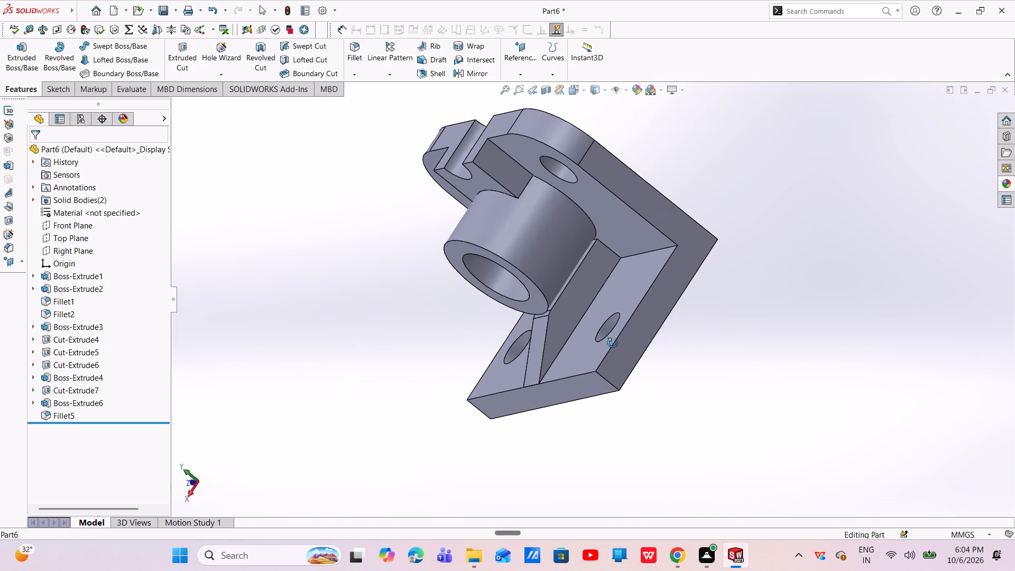
pyautogui.moveTo(613, 343); pyautogui.dragTo(613, 344, button='middle')
pyautogui.scroll(-5, 610, 273)
pyautogui.scroll(6, 578, 269)
pyautogui.moveTo(645, 284); pyautogui.dragTo(646, 284, button='middle')
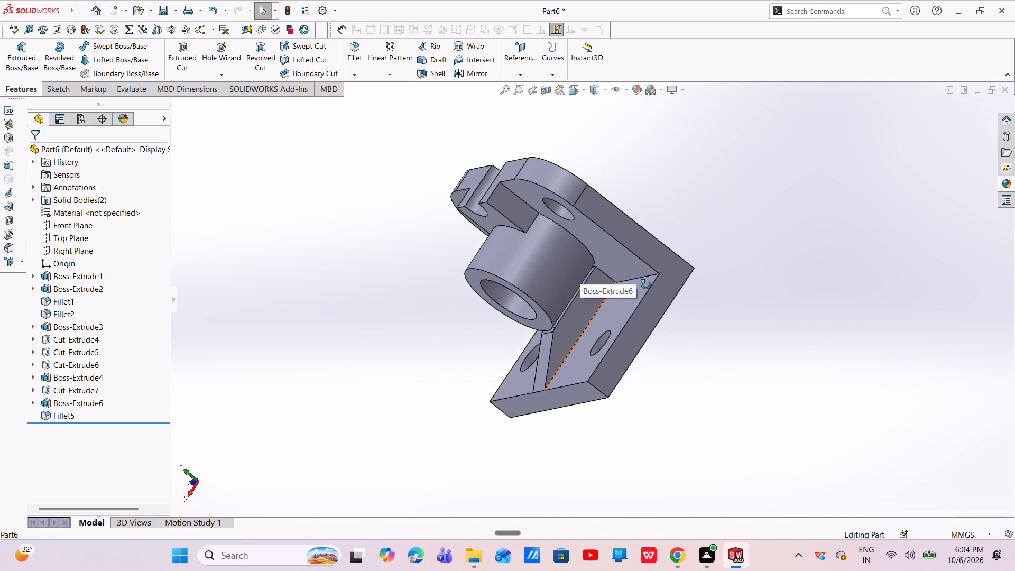
pyautogui.moveTo(646, 284); pyautogui.dragTo(653, 325, button='middle')
pyautogui.scroll(-5, 602, 308)
pyautogui.moveTo(585, 306); pyautogui.dragTo(606, 225, button='middle')
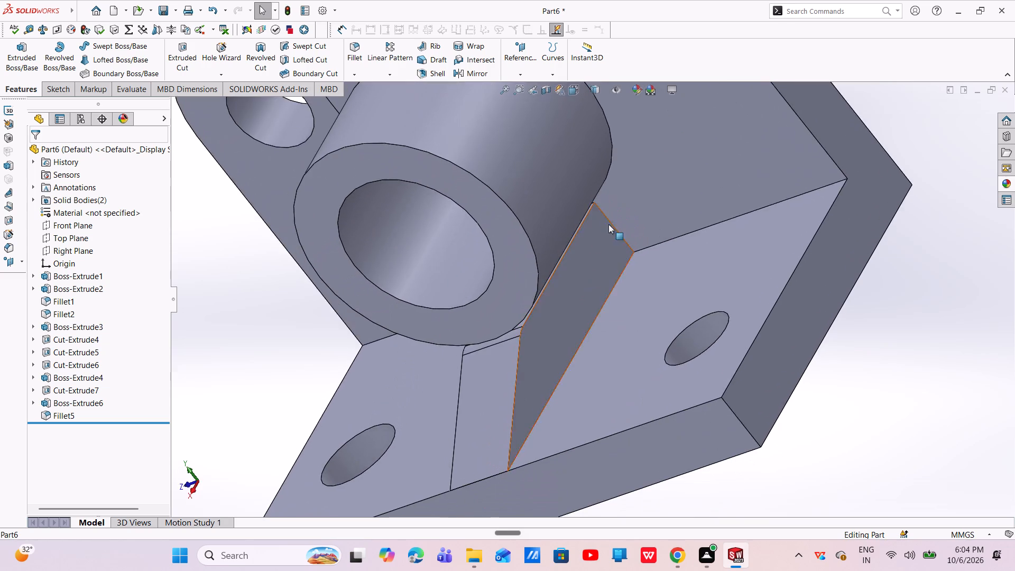
pyautogui.scroll(6, 625, 281)
# Review the overall bracket from the underside, top, back and front, including the base holes and upright wall.
pyautogui.moveTo(774, 276); pyautogui.dragTo(725, 342, button='middle')
pyautogui.moveTo(677, 267); pyautogui.dragTo(721, 257, button='middle')
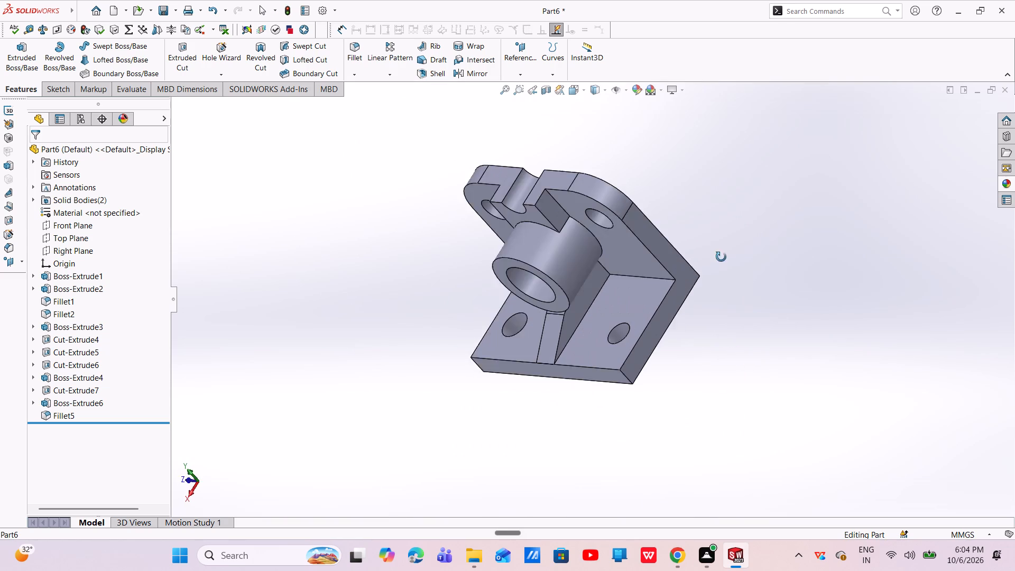
pyautogui.moveTo(721, 257); pyautogui.dragTo(732, 250, button='middle')
pyautogui.moveTo(727, 379); pyautogui.dragTo(660, 366, button='middle')
pyautogui.moveTo(685, 272); pyautogui.dragTo(698, 318, button='middle')
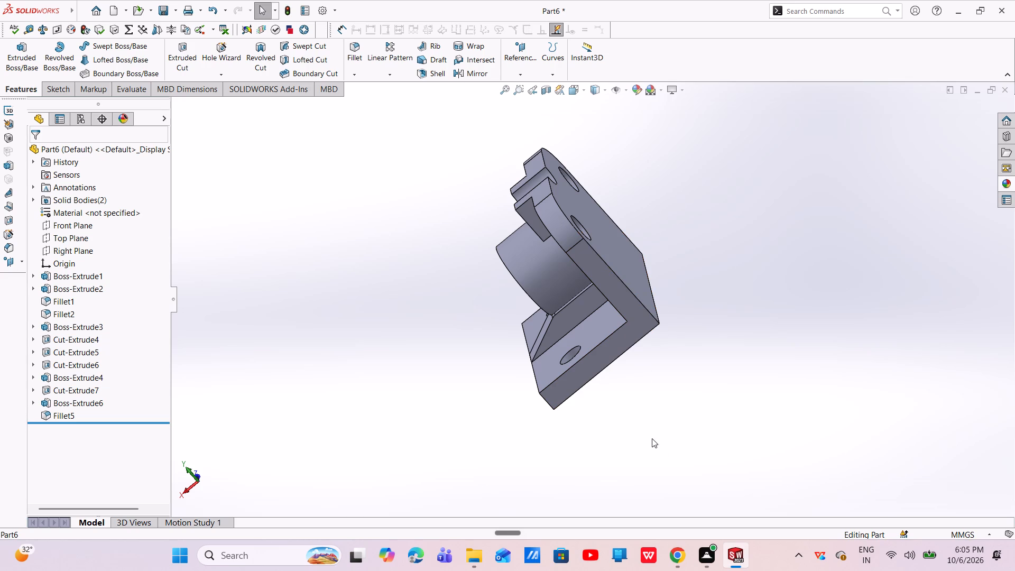
pyautogui.moveTo(652, 438); pyautogui.dragTo(579, 413, button='middle')
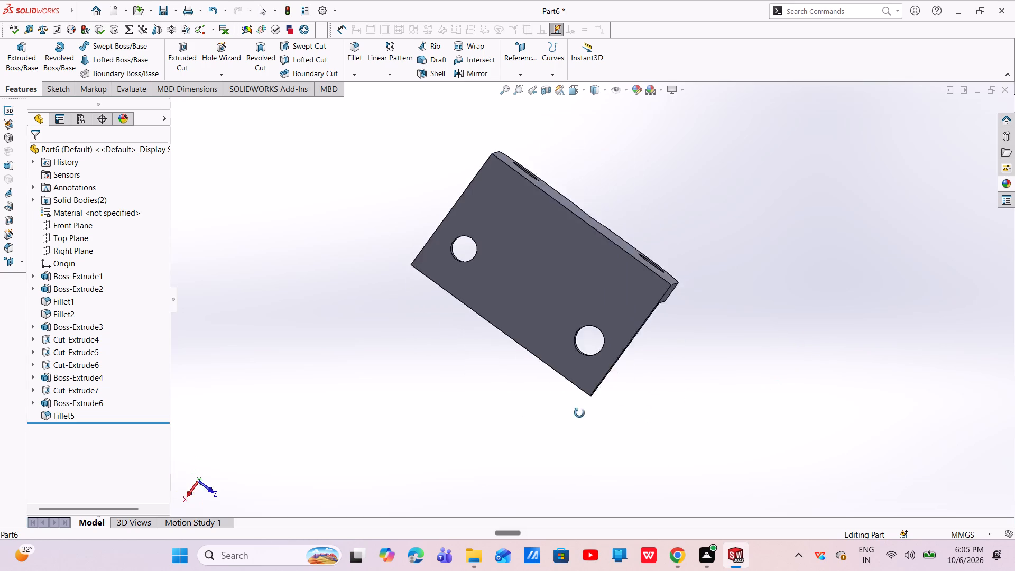
pyautogui.moveTo(579, 413); pyautogui.dragTo(749, 343, button='middle')
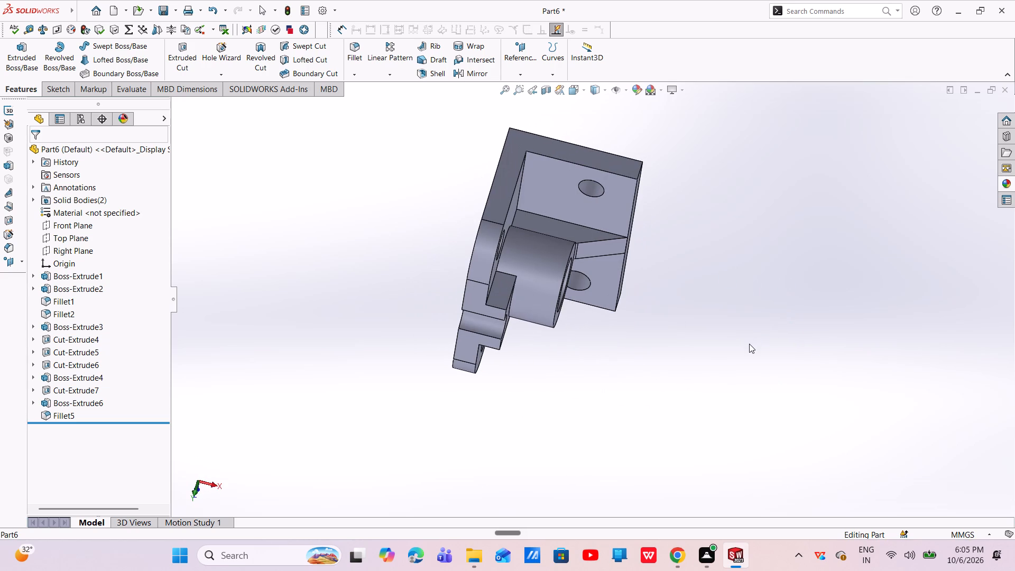
pyautogui.scroll(-1, 749, 344)
pyautogui.scroll(3, 749, 344)
pyautogui.moveTo(749, 336); pyautogui.dragTo(753, 269, button='middle')
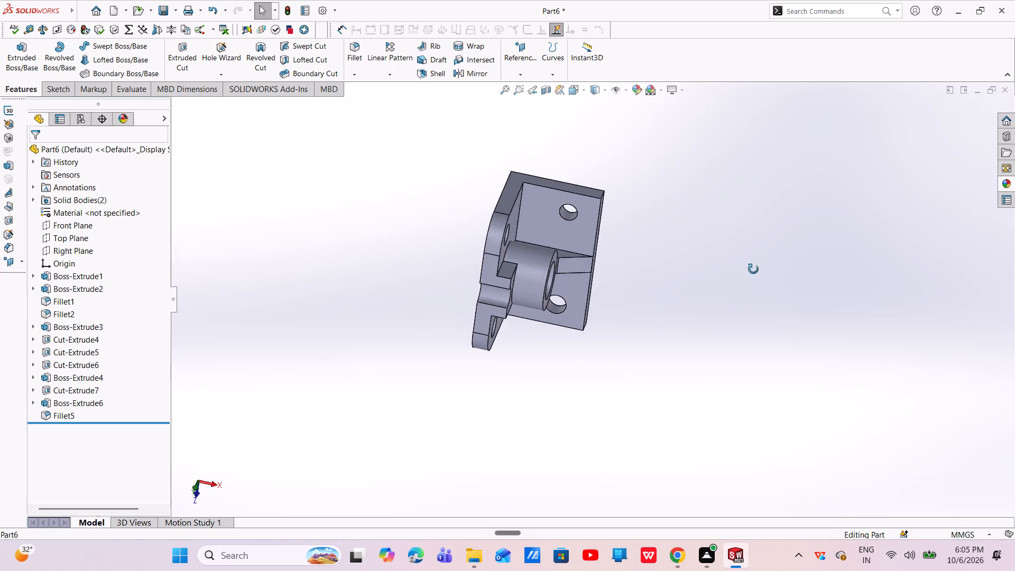
pyautogui.moveTo(753, 269); pyautogui.dragTo(763, 233, button='middle')
pyautogui.moveTo(765, 306); pyautogui.dragTo(785, 255, button='middle')
pyautogui.scroll(1, 765, 306)
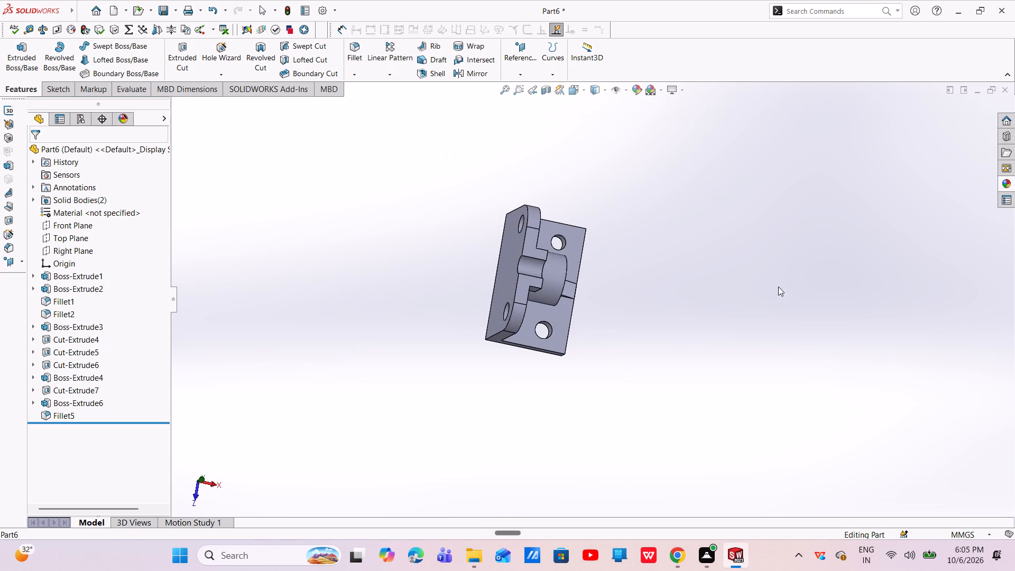
pyautogui.moveTo(643, 397); pyautogui.dragTo(702, 321, button='middle')
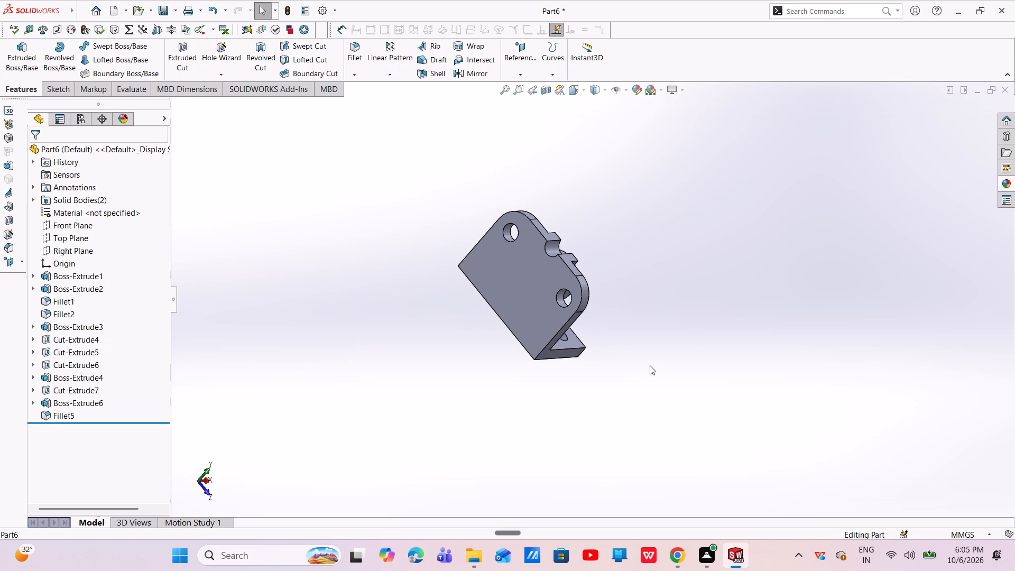
pyautogui.moveTo(647, 361); pyautogui.dragTo(549, 291, button='middle')
pyautogui.scroll(-2, 639, 327)
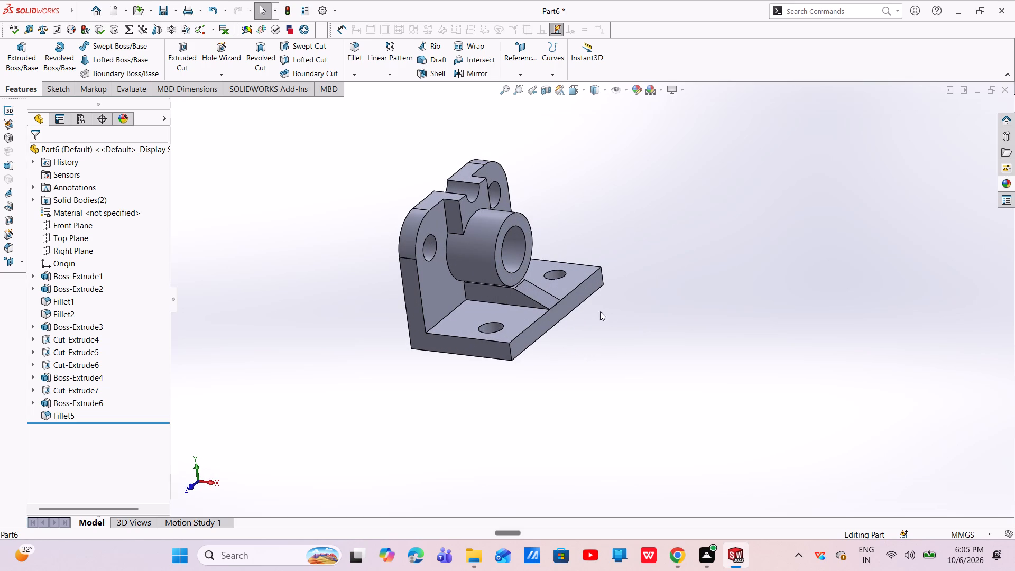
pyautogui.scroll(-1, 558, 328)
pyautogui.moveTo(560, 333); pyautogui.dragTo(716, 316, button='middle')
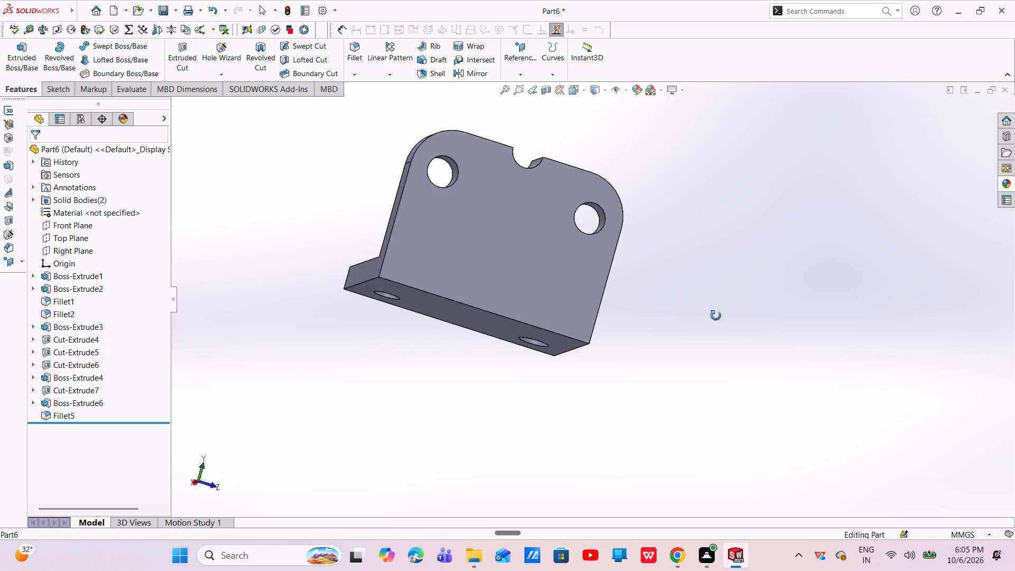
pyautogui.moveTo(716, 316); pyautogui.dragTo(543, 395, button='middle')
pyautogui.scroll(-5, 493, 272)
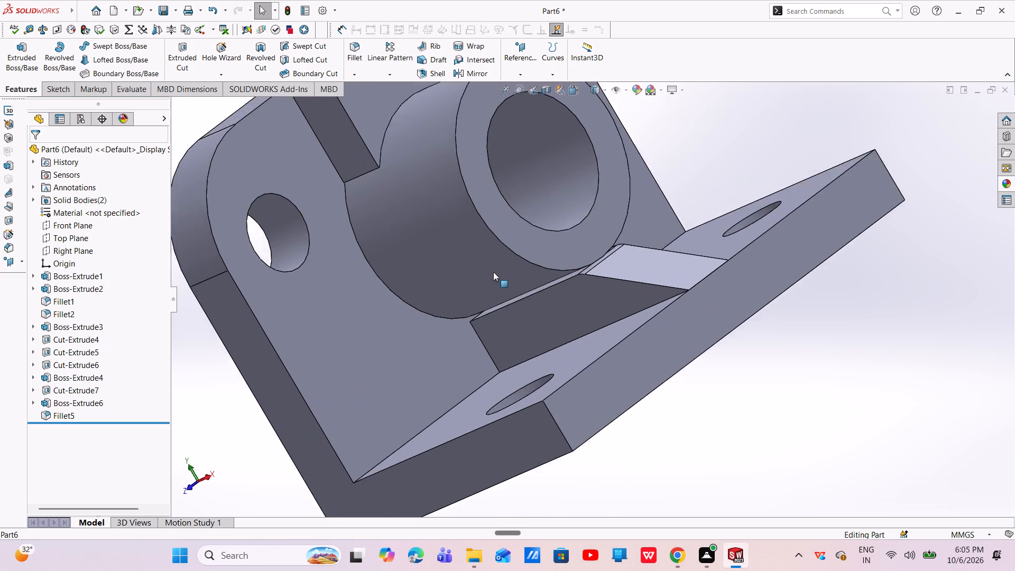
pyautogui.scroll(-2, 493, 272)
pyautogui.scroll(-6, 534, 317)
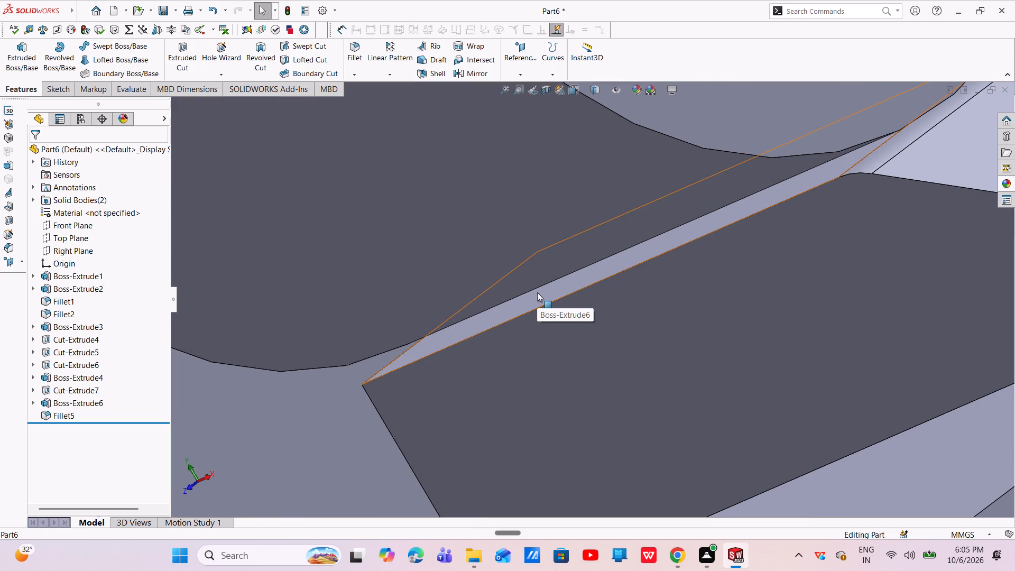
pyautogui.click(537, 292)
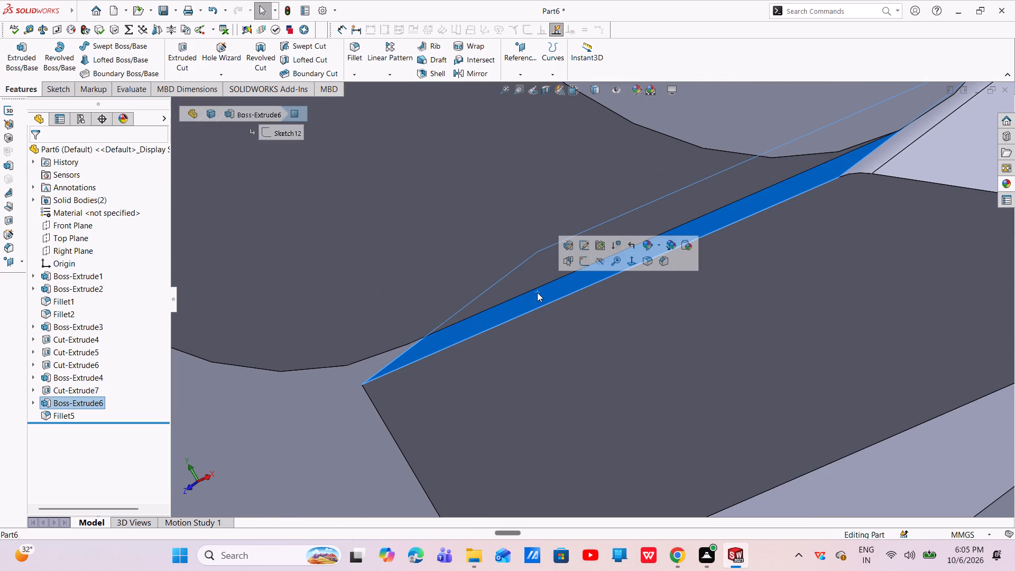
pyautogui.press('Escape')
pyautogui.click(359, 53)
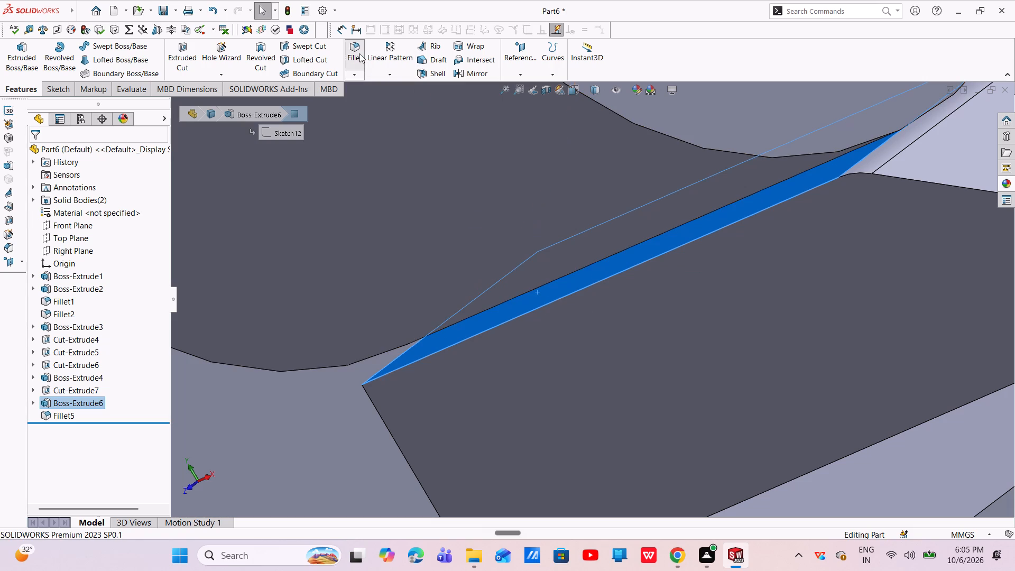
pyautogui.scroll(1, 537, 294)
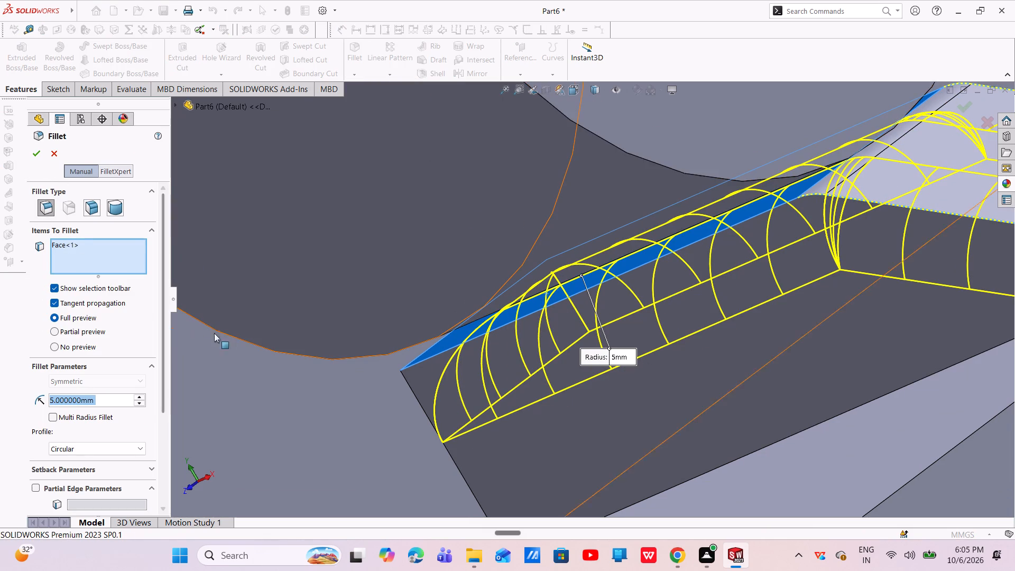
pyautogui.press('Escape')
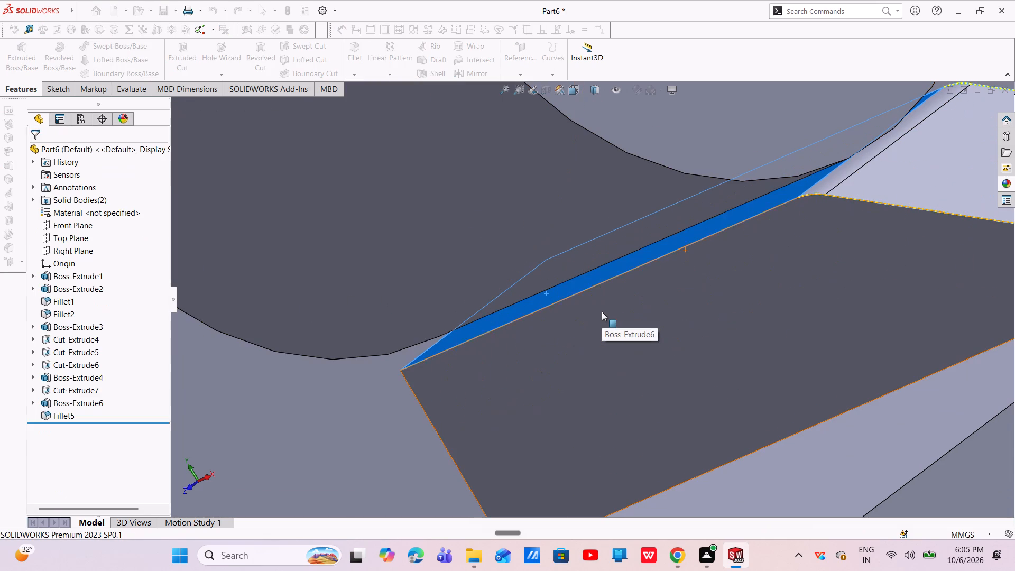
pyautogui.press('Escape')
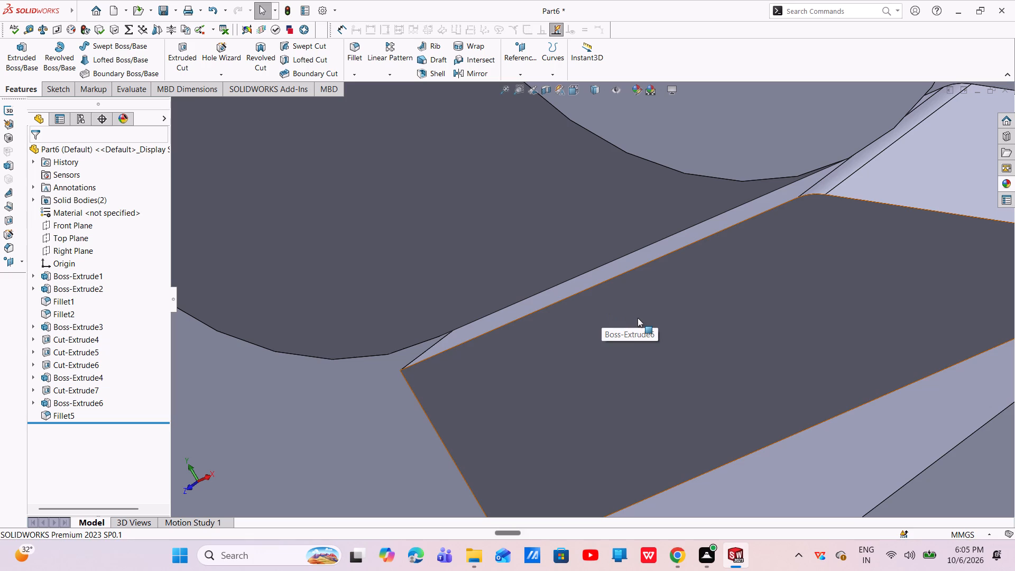
# Inspect the bracket from the side, front and underside, including the boss, rib, recess and the holes in the base and wall.
pyautogui.scroll(9, 673, 338)
pyautogui.moveTo(673, 336); pyautogui.dragTo(725, 301, button='middle')
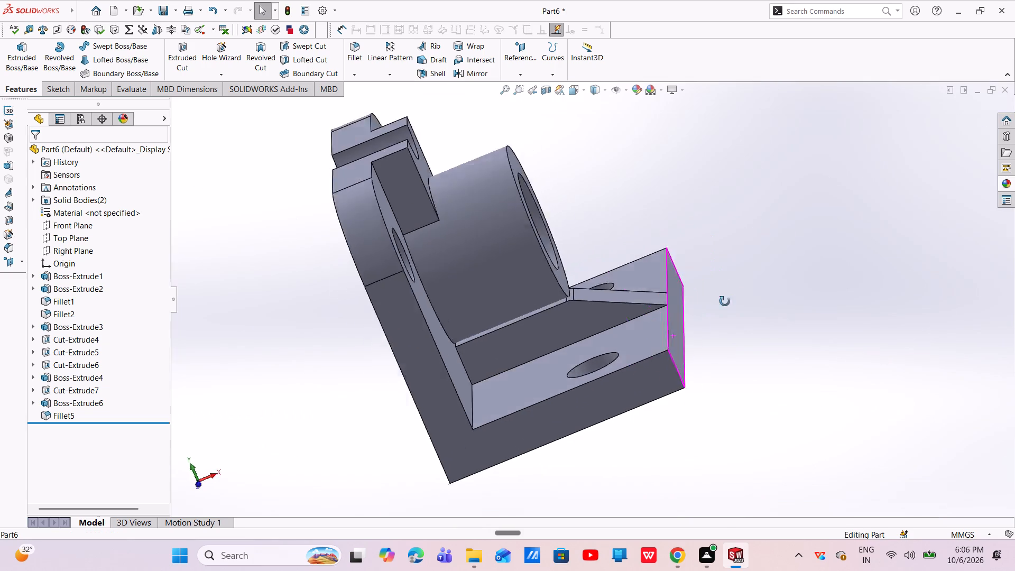
pyautogui.moveTo(725, 301); pyautogui.dragTo(661, 415, button='middle')
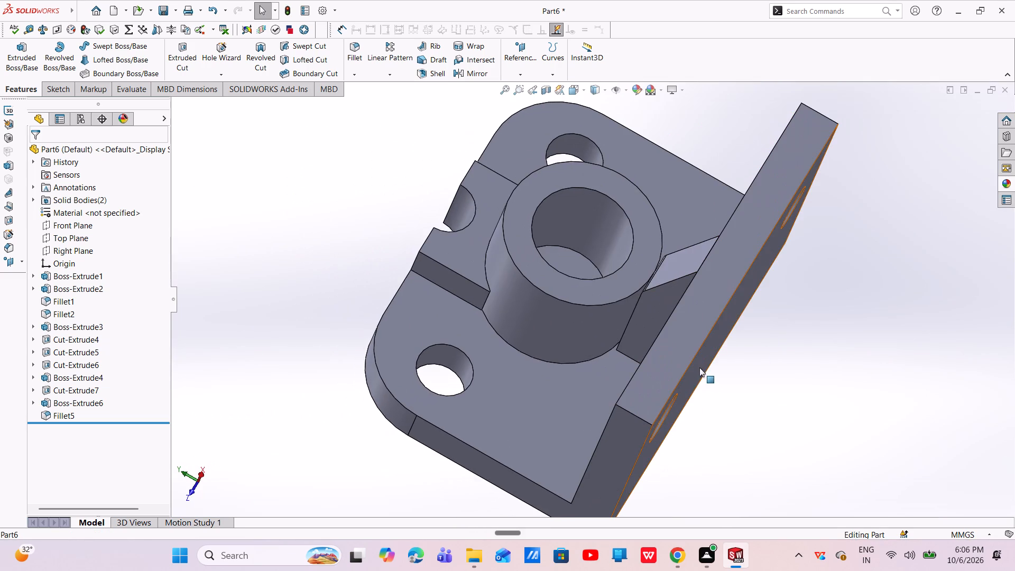
pyautogui.moveTo(723, 385); pyautogui.dragTo(786, 373, button='middle')
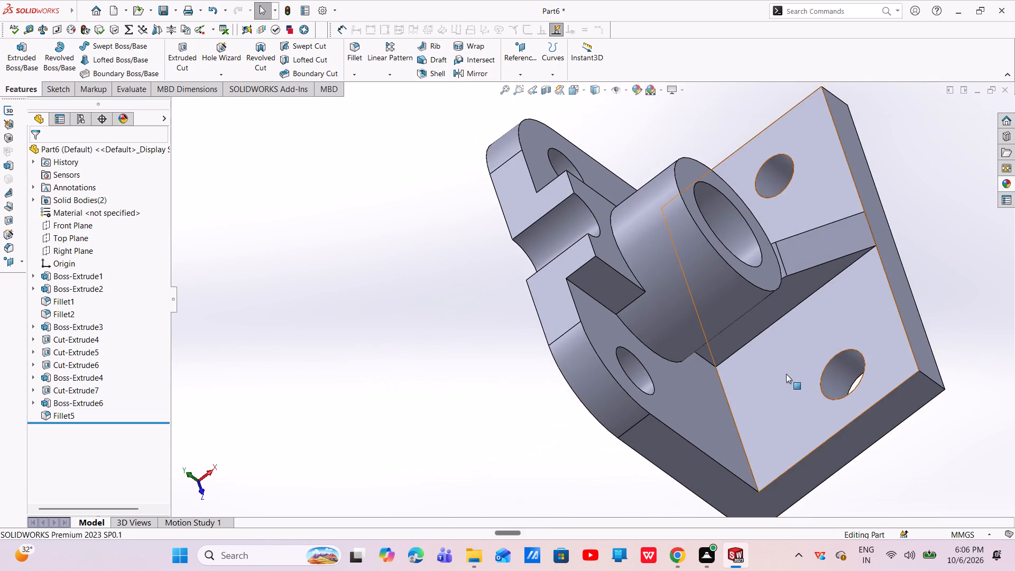
pyautogui.scroll(3, 762, 384)
pyautogui.moveTo(762, 407); pyautogui.dragTo(735, 325, button='middle')
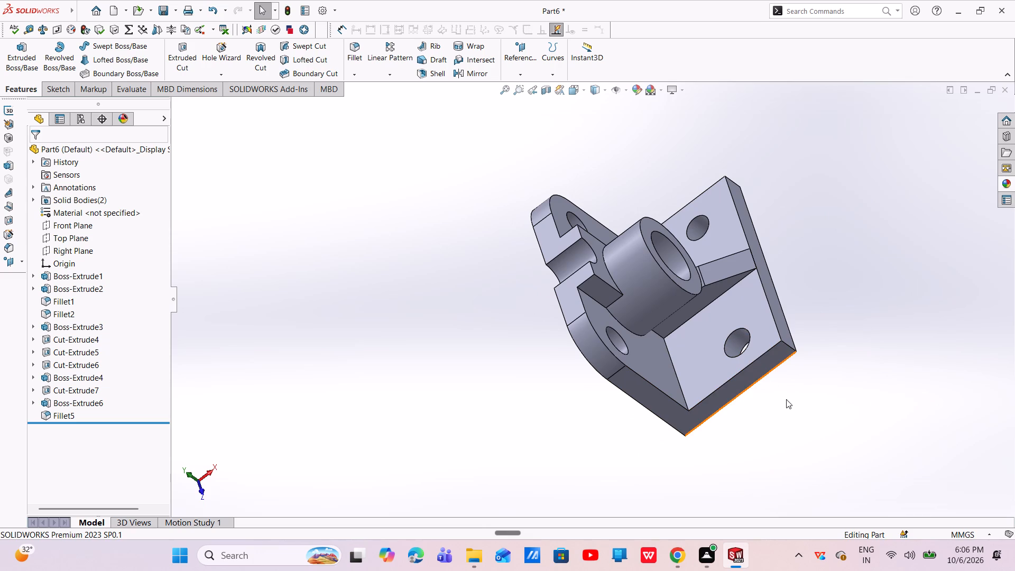
pyautogui.press('Escape')
pyautogui.moveTo(795, 406); pyautogui.dragTo(771, 319, button='middle')
pyautogui.moveTo(805, 347); pyautogui.dragTo(738, 441, button='middle')
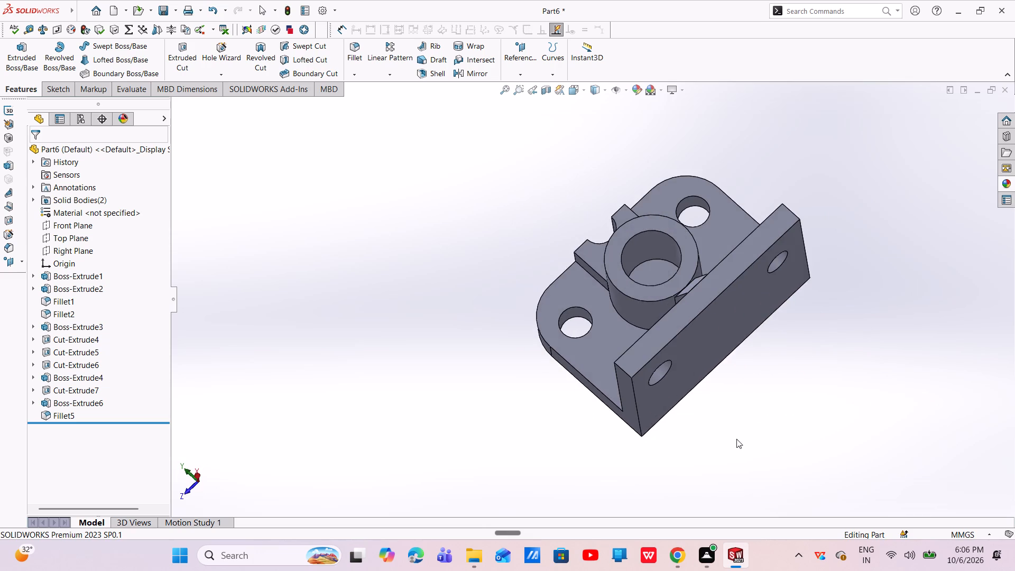
pyautogui.moveTo(777, 307); pyautogui.dragTo(775, 414, button='middle')
pyautogui.moveTo(814, 300); pyautogui.dragTo(821, 370, button='middle')
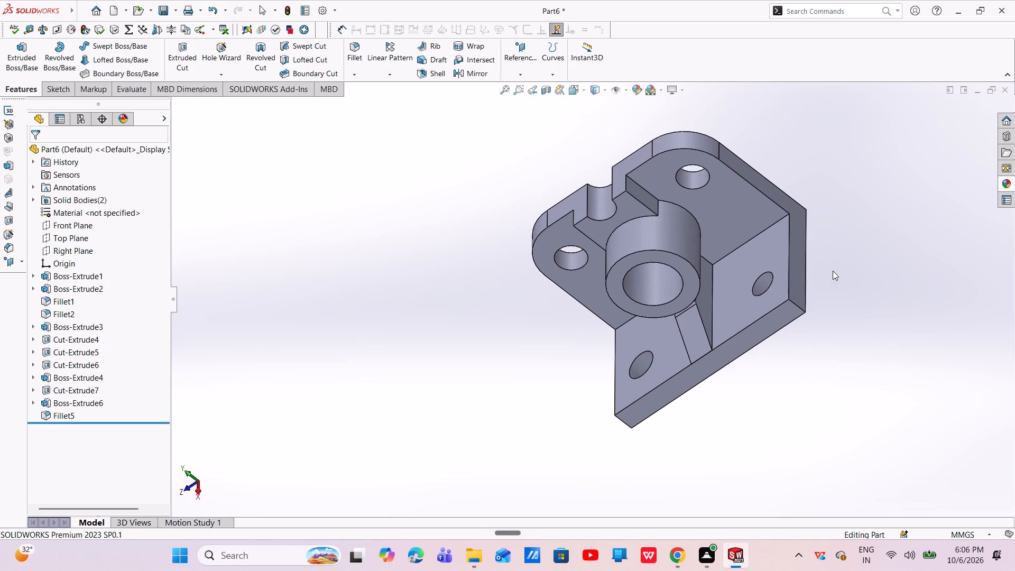
# Review the finished bracket from the boss side at several angles, covering the bored boss, rib, notched recess and base holes.
pyautogui.scroll(-3, 833, 271)
pyautogui.scroll(2, 804, 315)
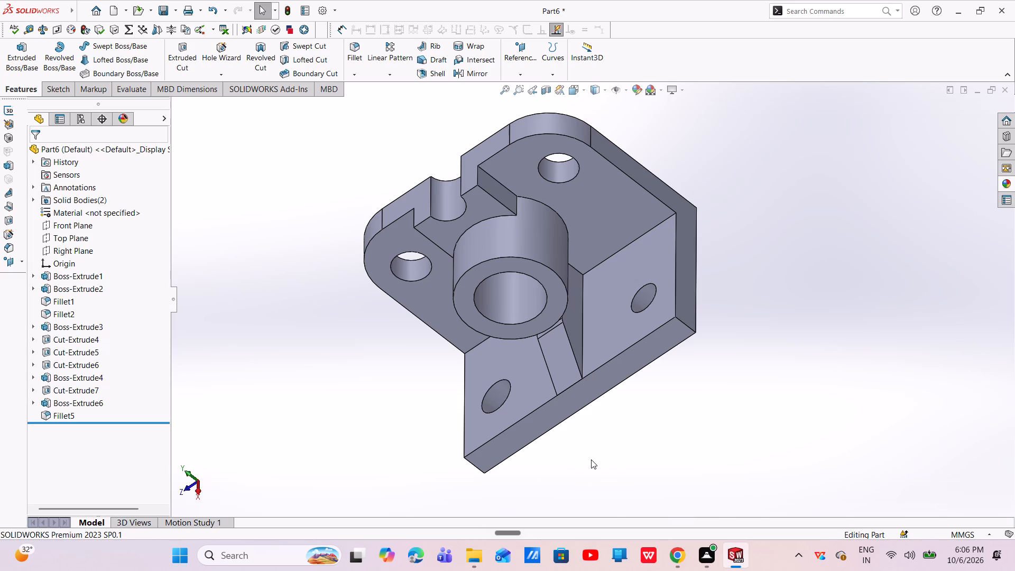
pyautogui.scroll(-1, 607, 445)
pyautogui.moveTo(607, 445); pyautogui.dragTo(683, 309, button='middle')
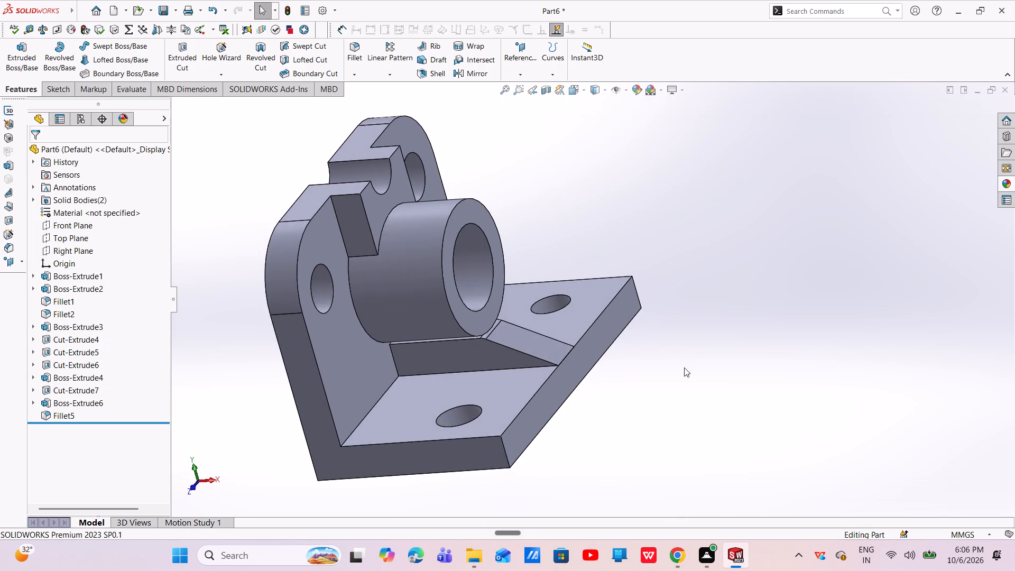
pyautogui.scroll(4, 677, 393)
pyautogui.moveTo(652, 389); pyautogui.dragTo(607, 505, button='middle')
pyautogui.scroll(-1, 547, 450)
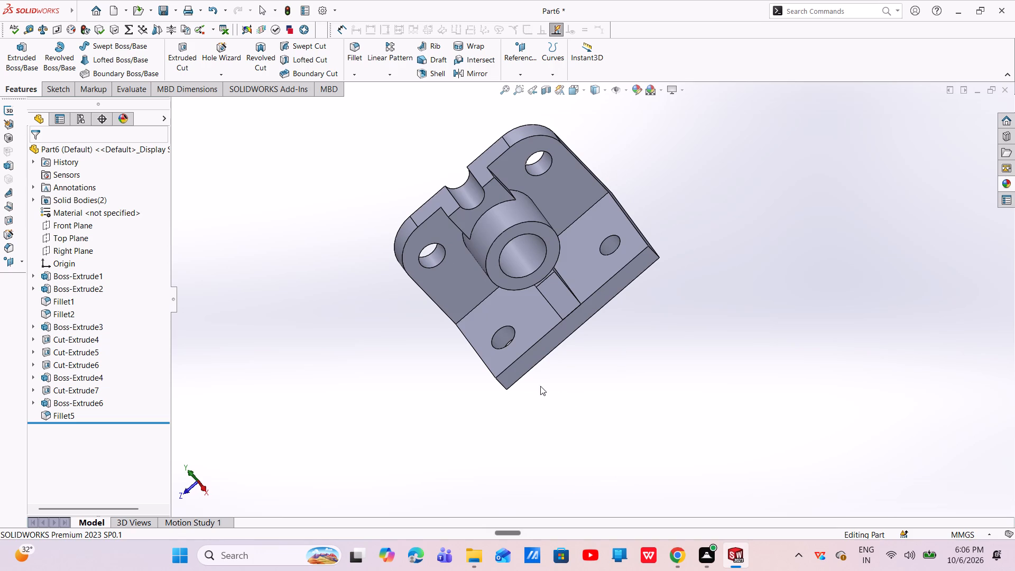
pyautogui.scroll(-1, 553, 337)
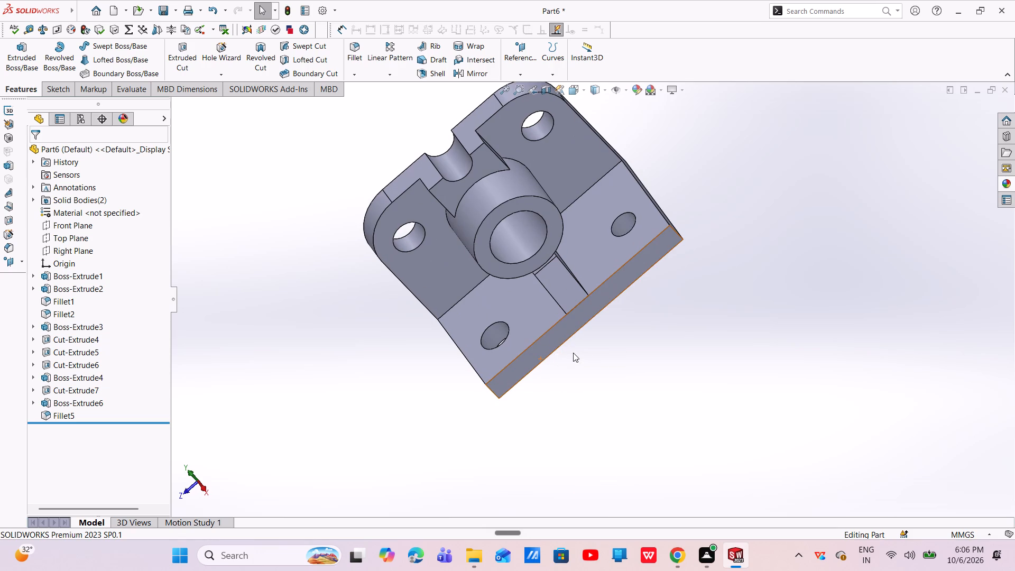
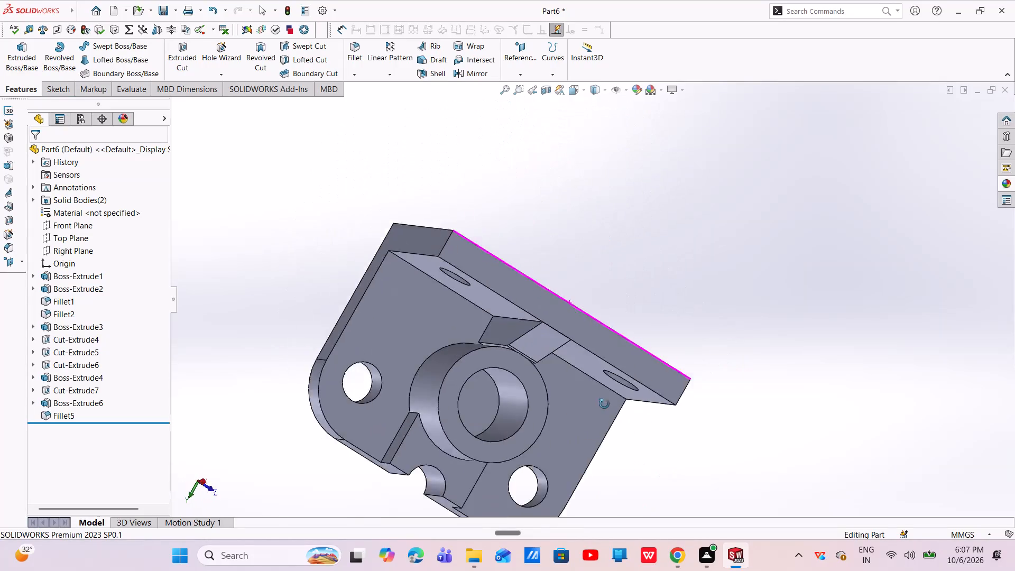
# Inspect the bracket from the edge, the back of the upright wall and the boss side, including the rib and recess.
pyautogui.scroll(2, 575, 440)
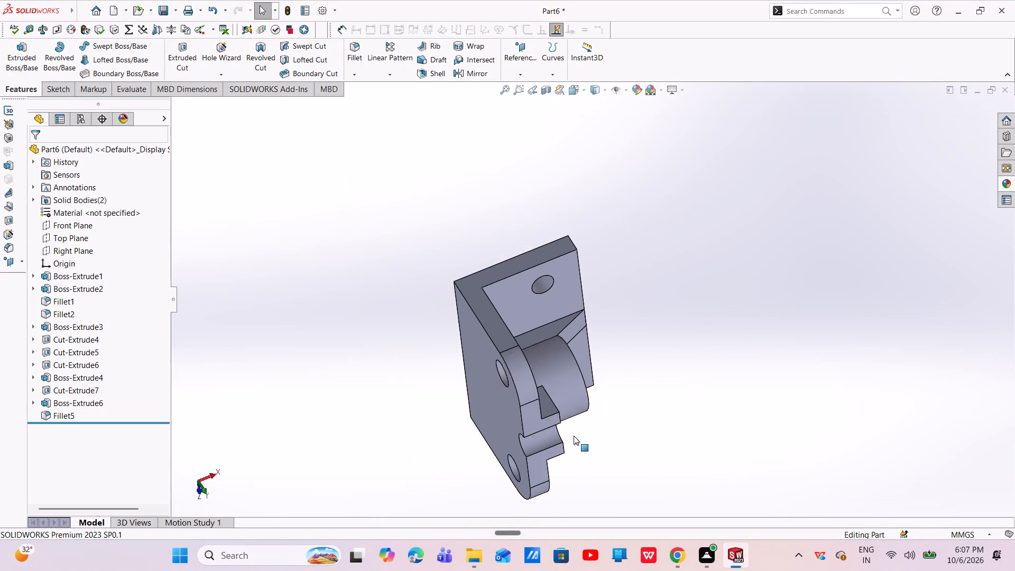
pyautogui.moveTo(586, 448); pyautogui.dragTo(694, 265, button='middle')
pyautogui.scroll(1, 589, 424)
pyautogui.moveTo(649, 340); pyautogui.dragTo(573, 260, button='middle')
pyautogui.scroll(1, 584, 269)
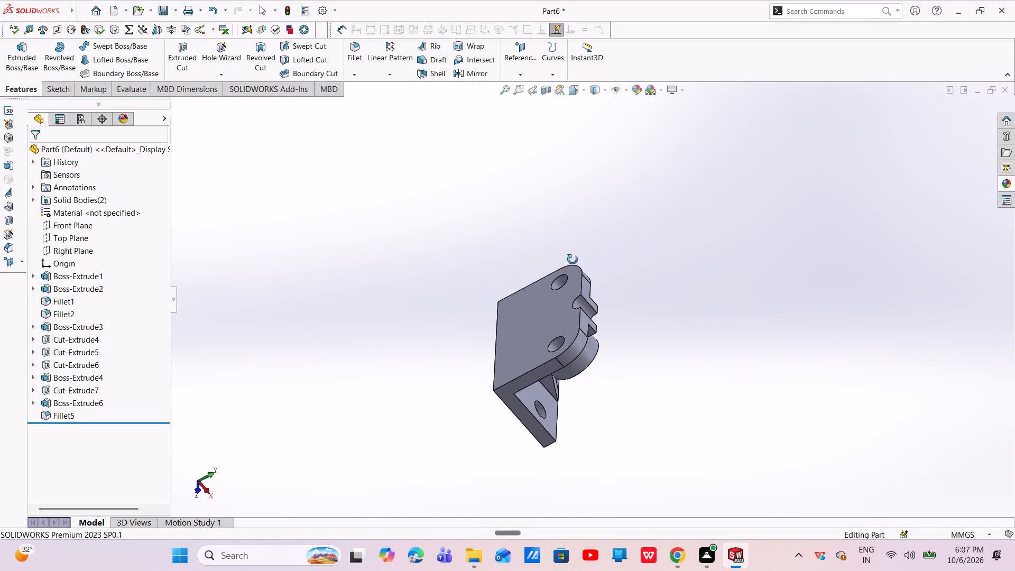
pyautogui.moveTo(573, 260); pyautogui.dragTo(573, 288, button='middle')
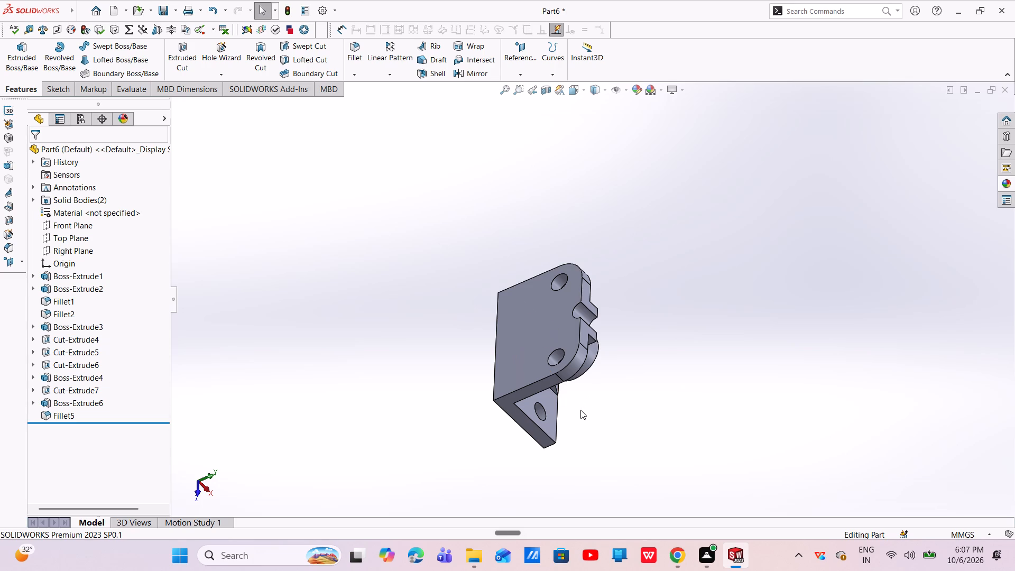
pyautogui.moveTo(615, 411); pyautogui.dragTo(549, 334, button='middle')
pyautogui.scroll(-3, 569, 392)
pyautogui.moveTo(594, 411); pyautogui.dragTo(573, 361, button='middle')
pyautogui.scroll(1, 573, 360)
pyautogui.scroll(-1, 608, 411)
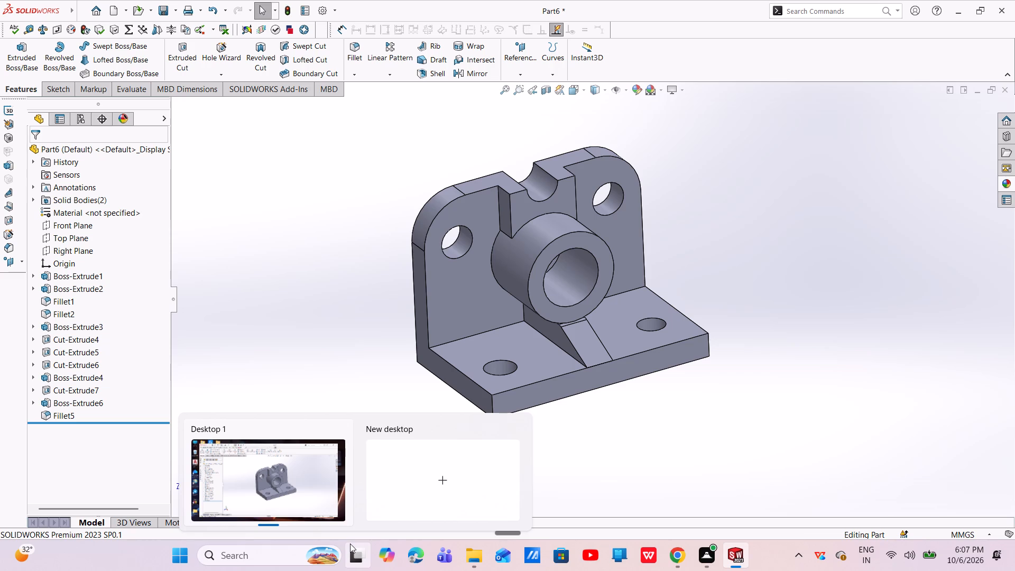
# Examine the bracket's underside, side profile and boss face, including the base holes and the bored boss.
pyautogui.moveTo(655, 321); pyautogui.dragTo(657, 308, button='middle')
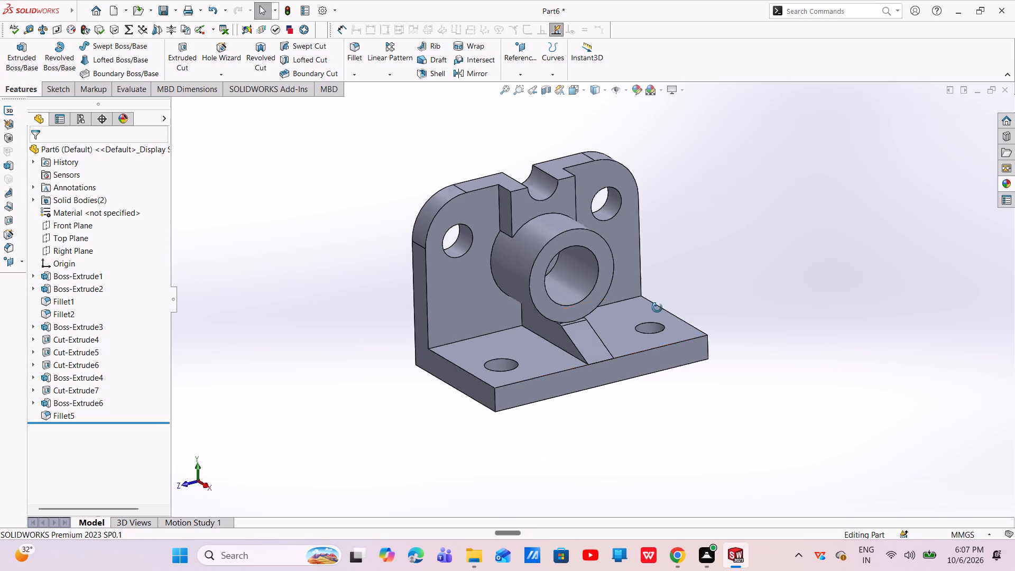
pyautogui.moveTo(657, 308); pyautogui.dragTo(327, 570, button='middle')
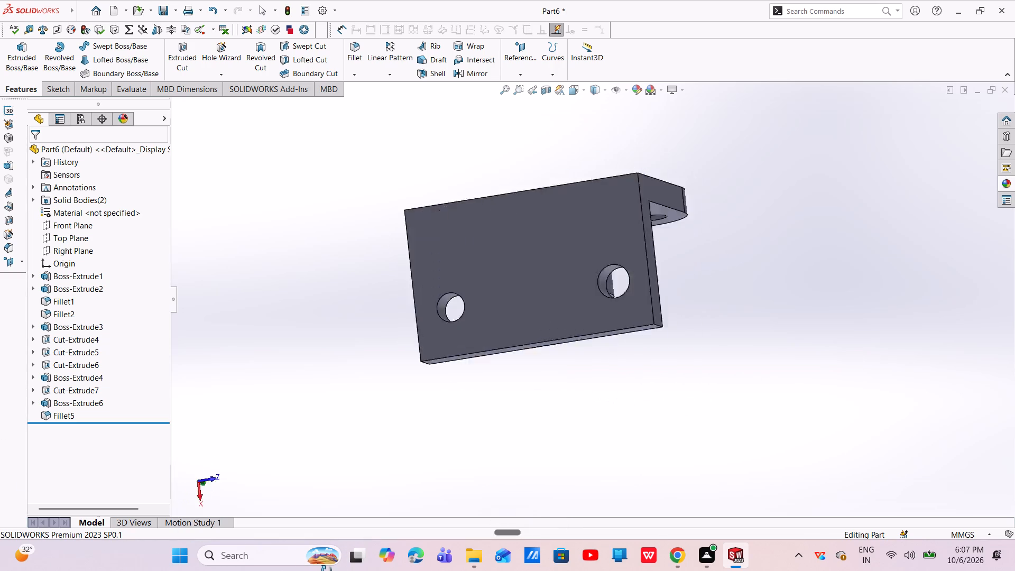
pyautogui.moveTo(327, 570); pyautogui.dragTo(585, 423, button='middle')
pyautogui.scroll(1, 580, 426)
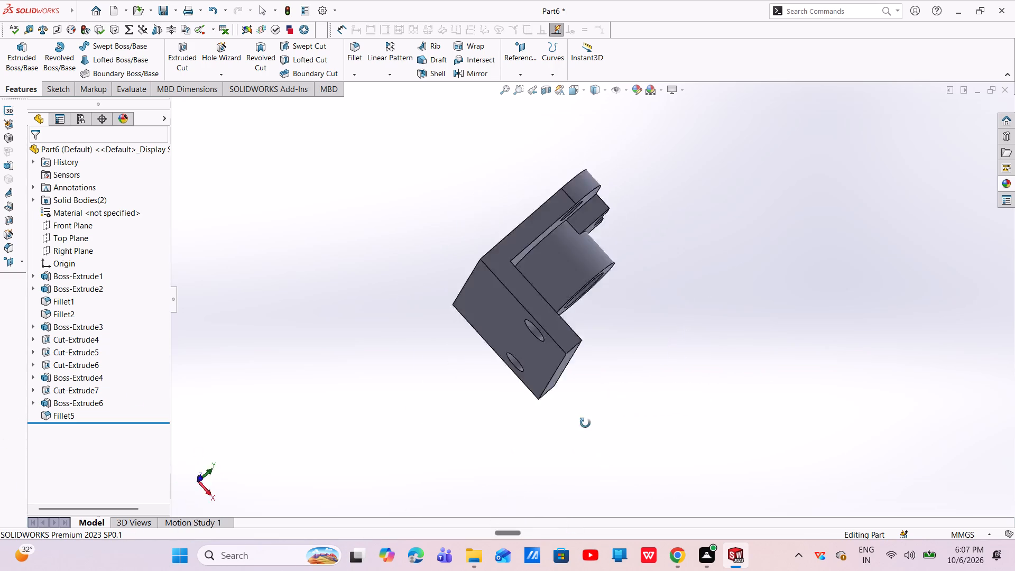
pyautogui.moveTo(585, 423); pyautogui.dragTo(521, 459, button='middle')
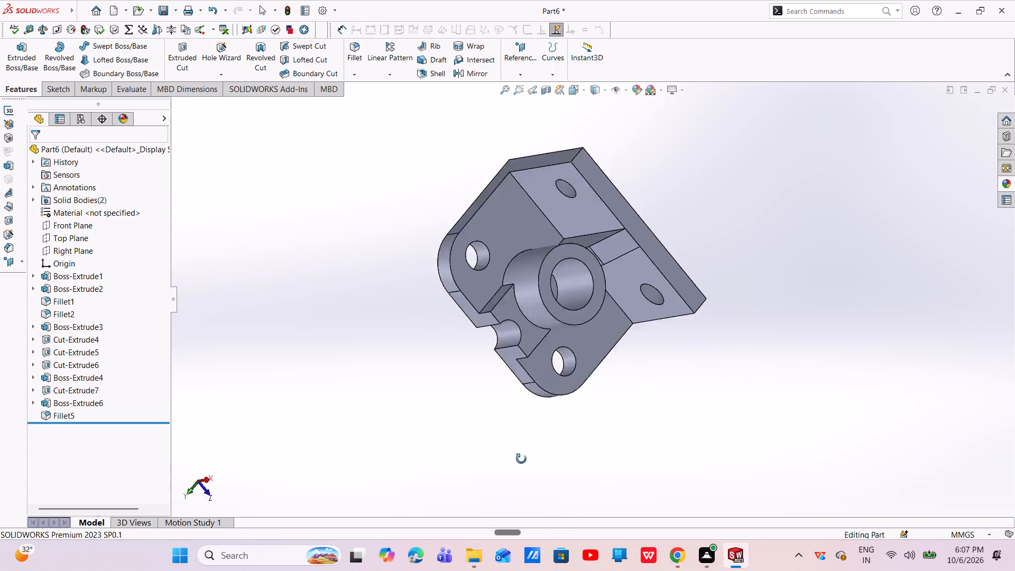
pyautogui.moveTo(521, 459); pyautogui.dragTo(112, 568, button='middle')
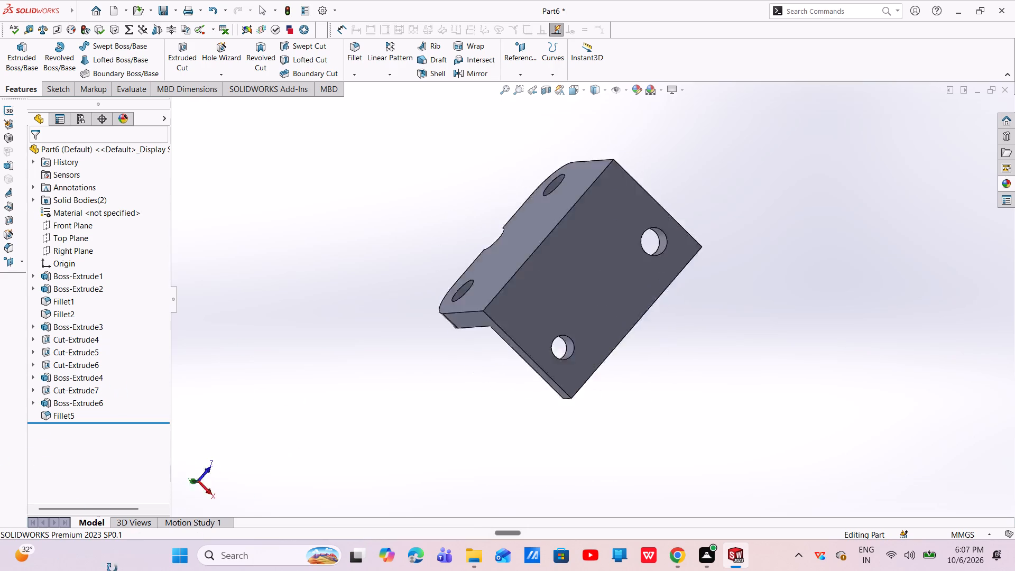
pyautogui.moveTo(112, 568); pyautogui.dragTo(19, 499, button='middle')
pyautogui.scroll(-1, 14, 509)
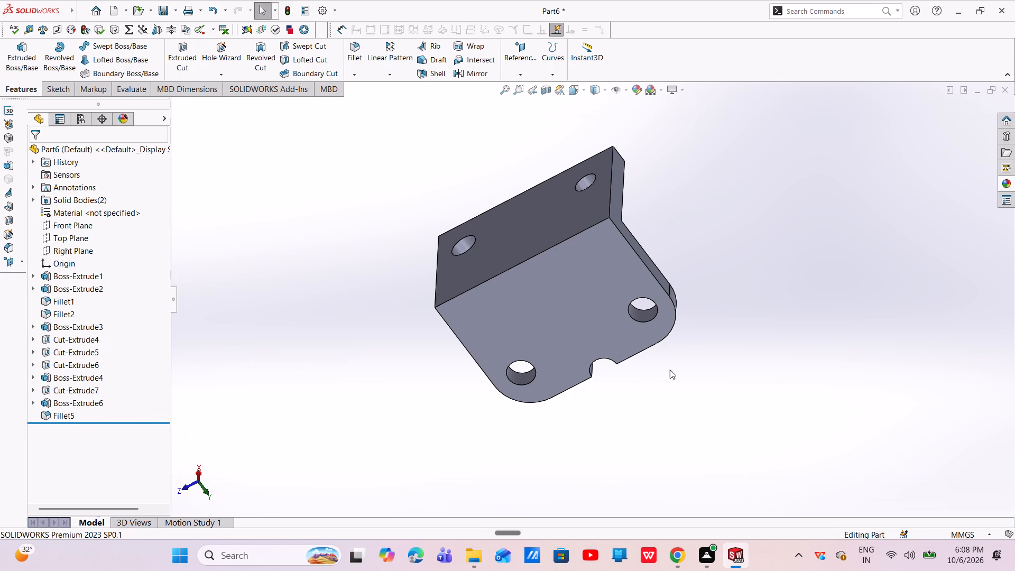
# Check the boss, the notched recess and the wall's rounded corners from the top, side and back.
pyautogui.moveTo(670, 370); pyautogui.dragTo(624, 438, button='middle')
pyautogui.moveTo(584, 316); pyautogui.dragTo(544, 412, button='middle')
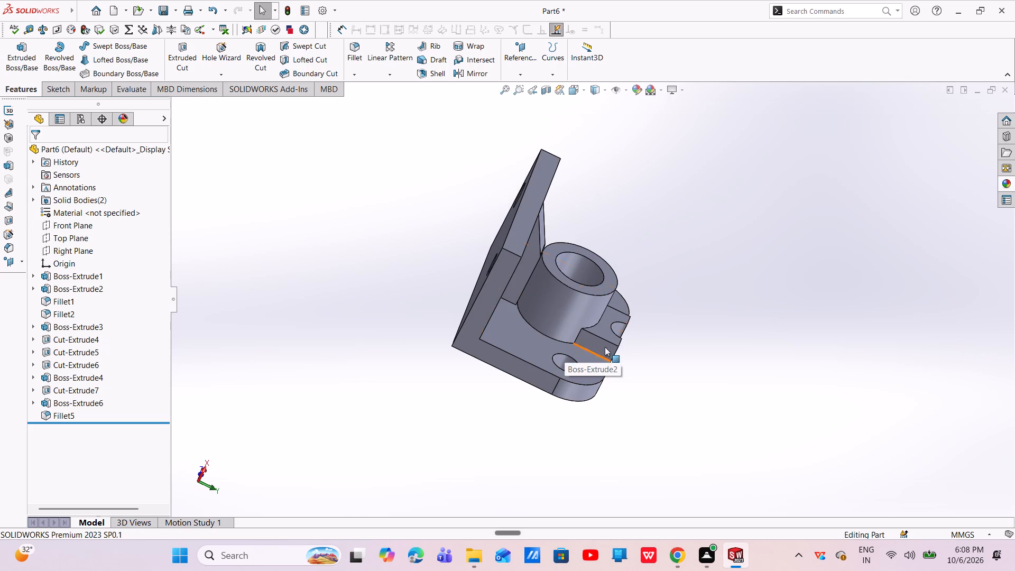
pyautogui.moveTo(636, 363); pyautogui.dragTo(548, 255, button='middle')
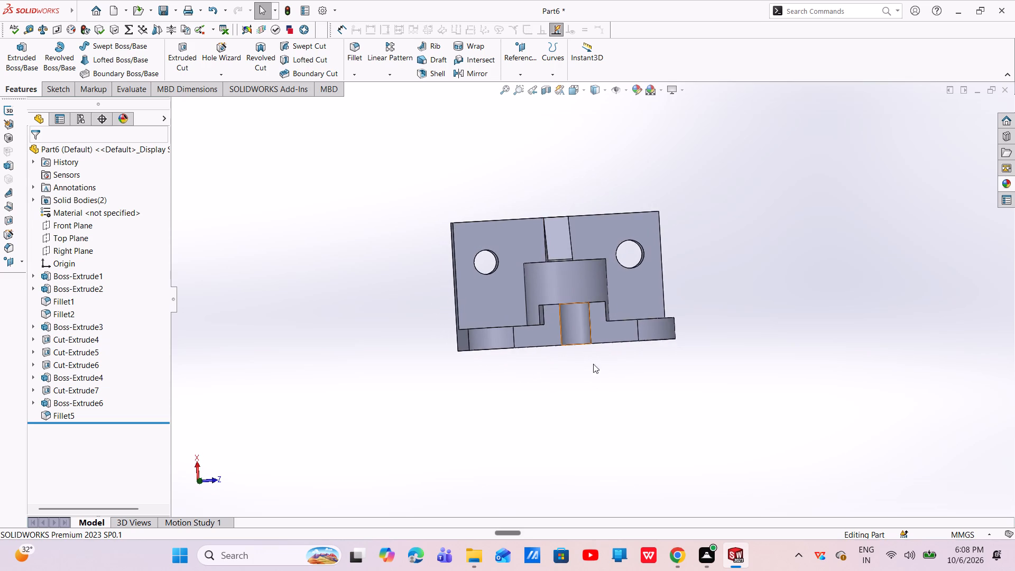
pyautogui.moveTo(595, 377); pyautogui.dragTo(596, 321, button='middle')
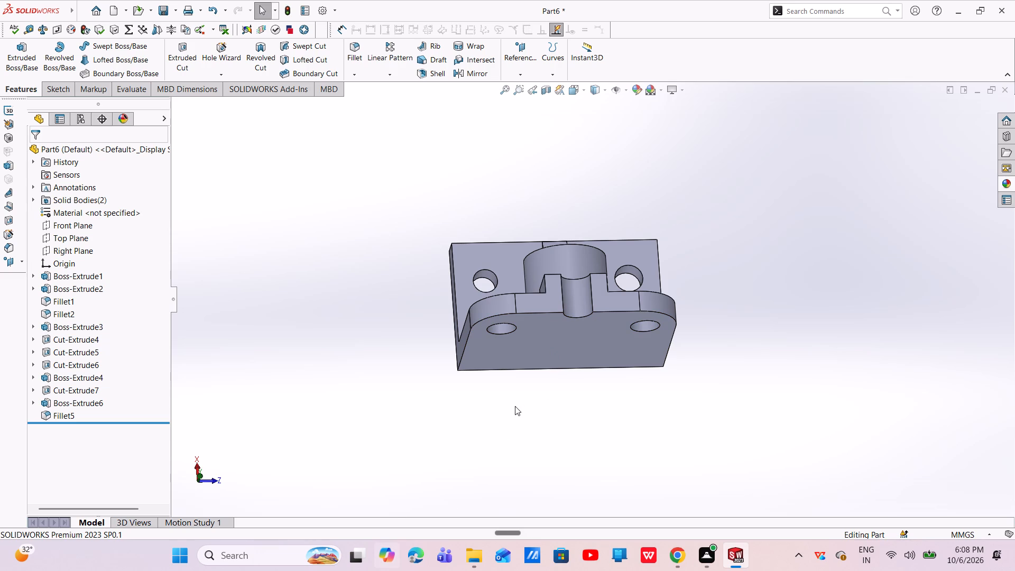
pyautogui.moveTo(547, 395); pyautogui.dragTo(520, 426, button='middle')
pyautogui.scroll(1, 547, 395)
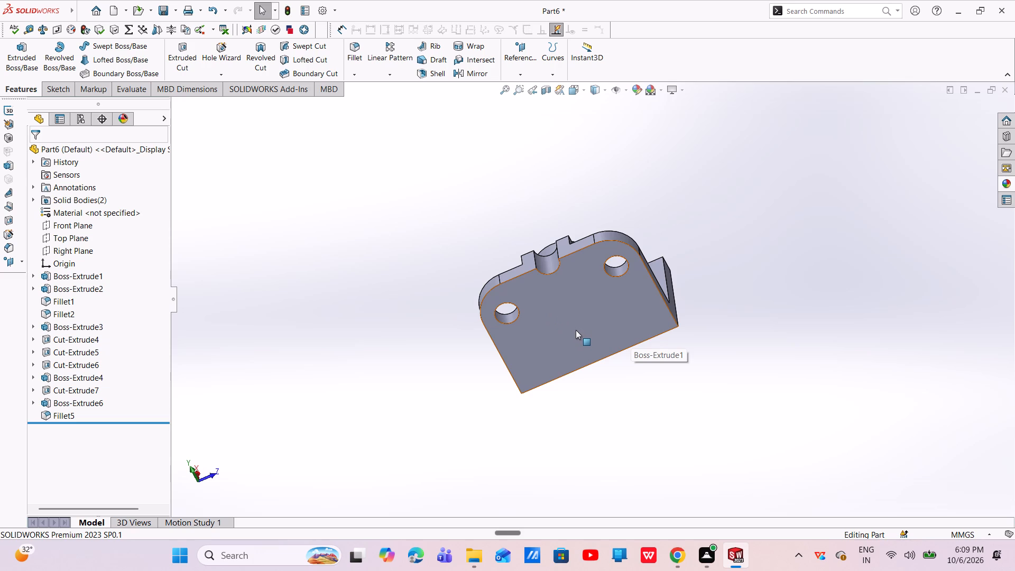
pyautogui.moveTo(610, 389); pyautogui.dragTo(666, 317, button='middle')
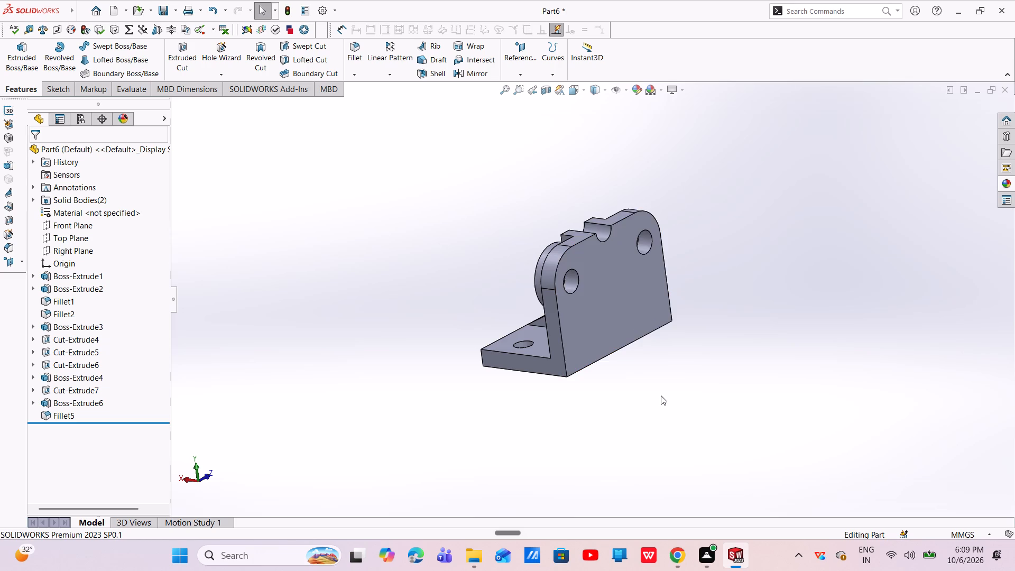
# Review the whole bracket once more from the back and underside, including the holes in the wall and base.
pyautogui.scroll(1, 646, 374)
pyautogui.scroll(-1, 638, 319)
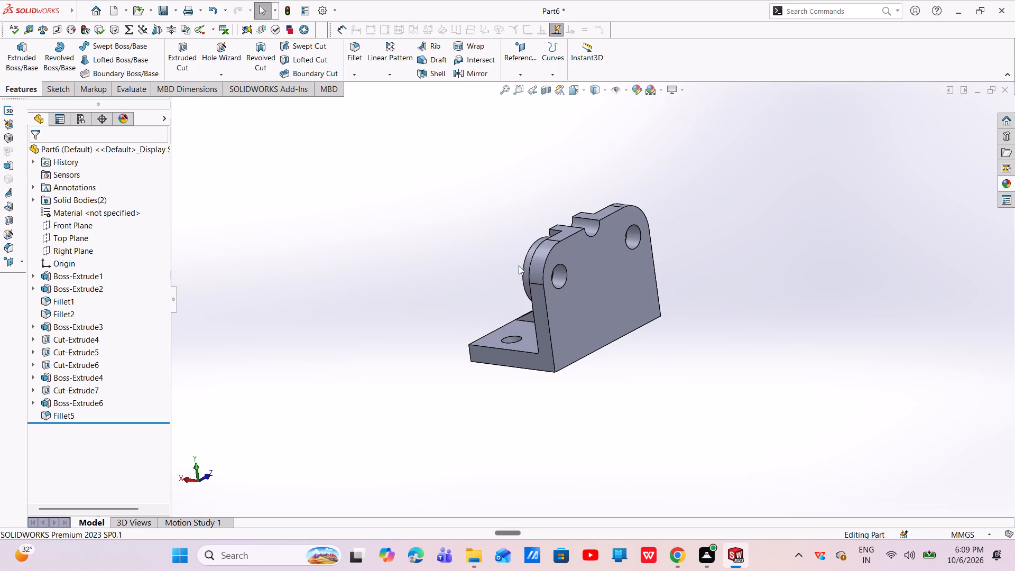
pyautogui.scroll(-1, 653, 397)
pyautogui.moveTo(653, 397); pyautogui.dragTo(615, 330, button='middle')
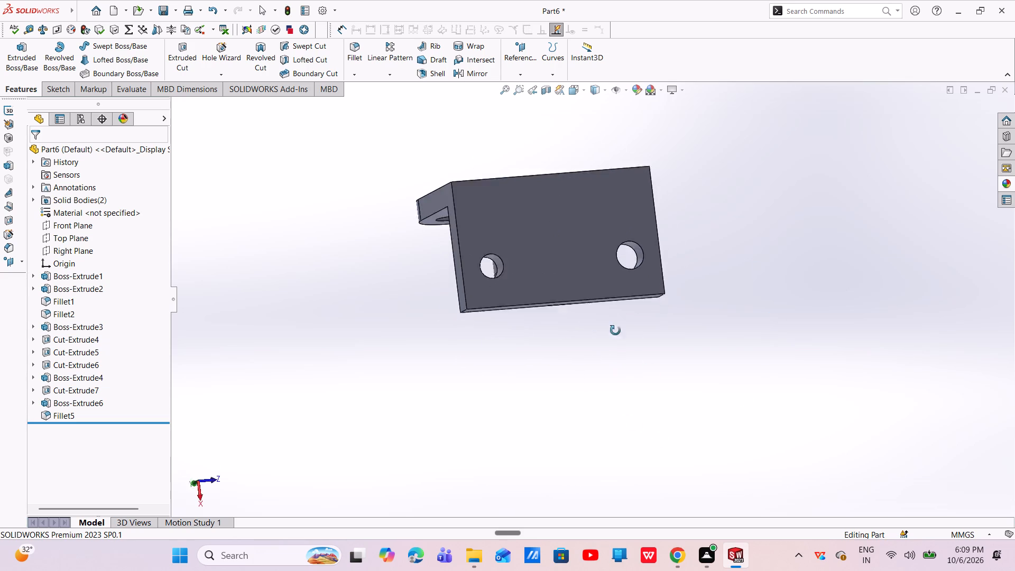
pyautogui.moveTo(615, 330); pyautogui.dragTo(689, 514, button='middle')
pyautogui.scroll(-3, 662, 288)
pyautogui.scroll(6, 671, 304)
pyautogui.moveTo(644, 284); pyautogui.dragTo(698, 260, button='middle')
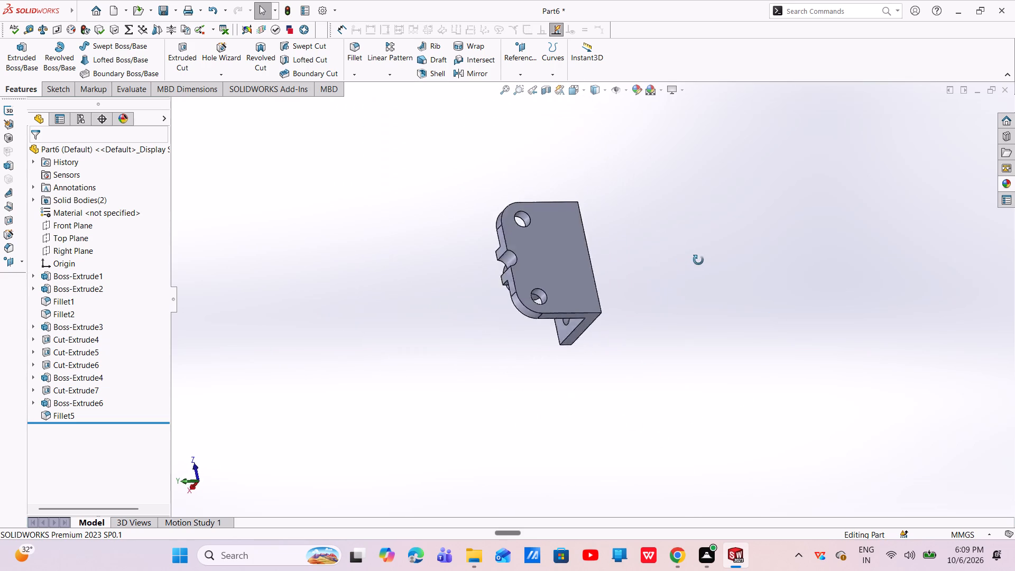
pyautogui.moveTo(698, 260); pyautogui.dragTo(758, 214, button='middle')
# Save the part as design_14 in the SOLIDWORKS Part format in the desktop's New folder.
pyautogui.hotkey('ctrl', 's')
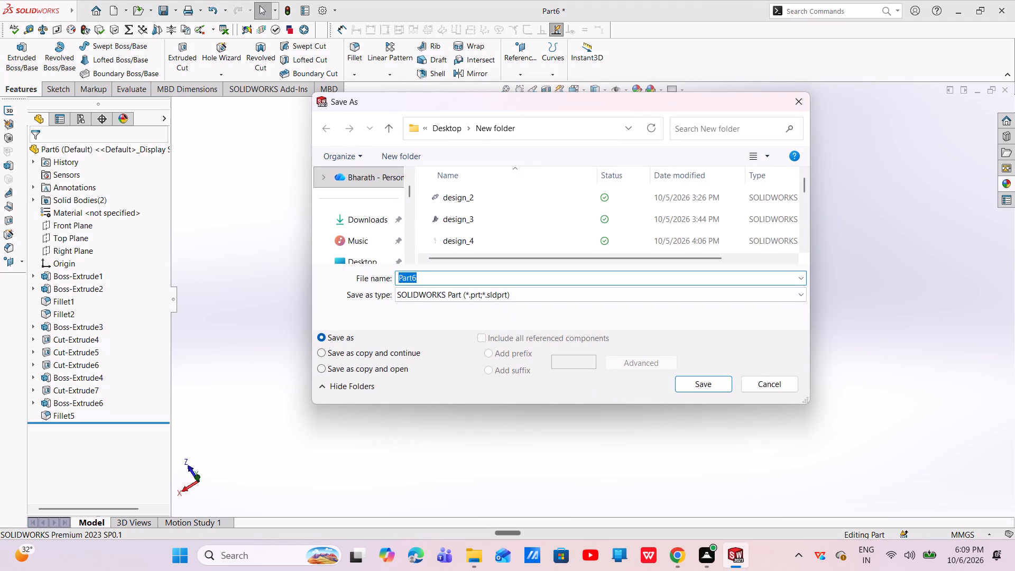
pyautogui.press('BackSpace')
pyautogui.write('des')
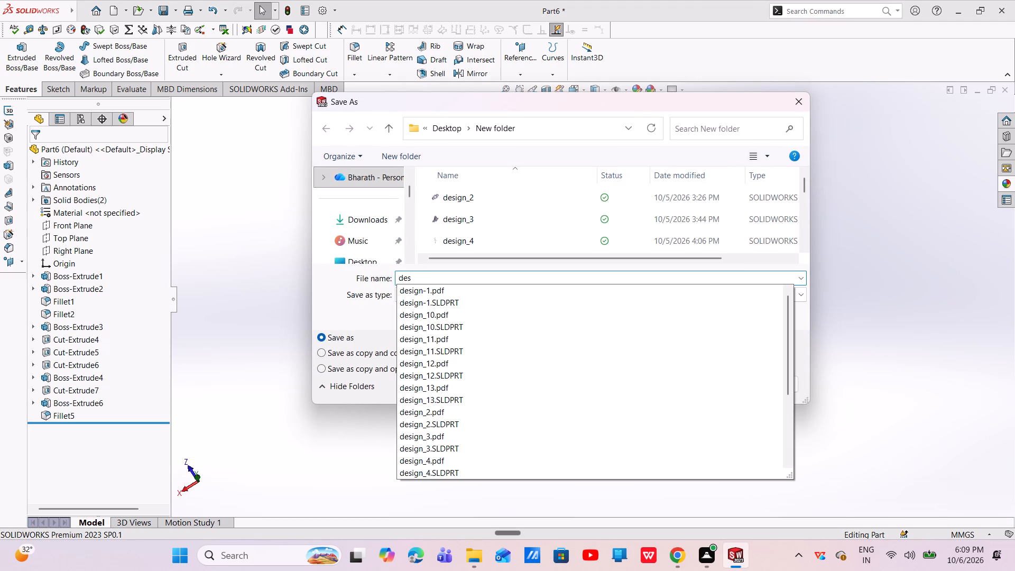
pyautogui.write('ign')
pyautogui.write('_1')
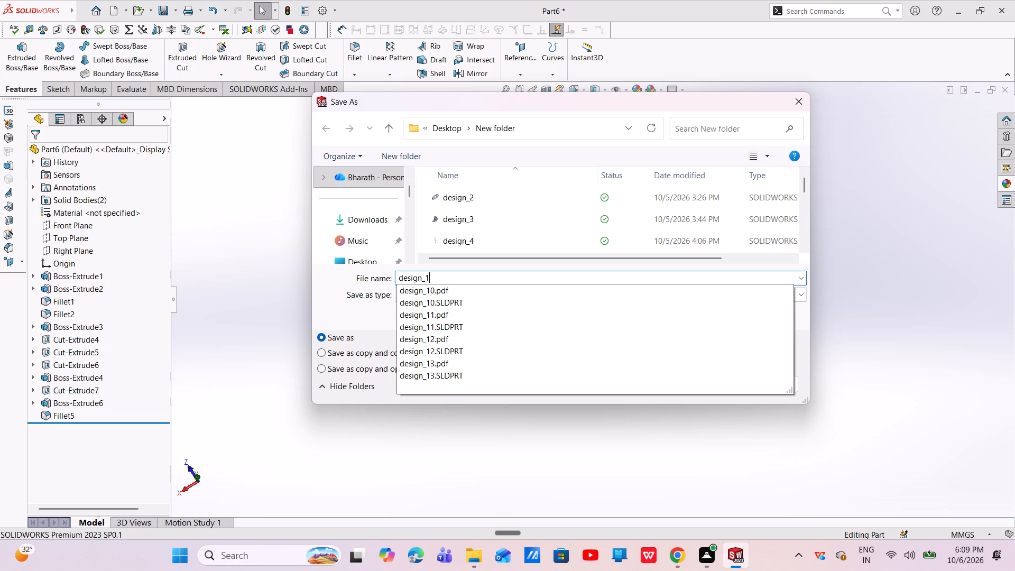
pyautogui.press('4')
pyautogui.press('Return')
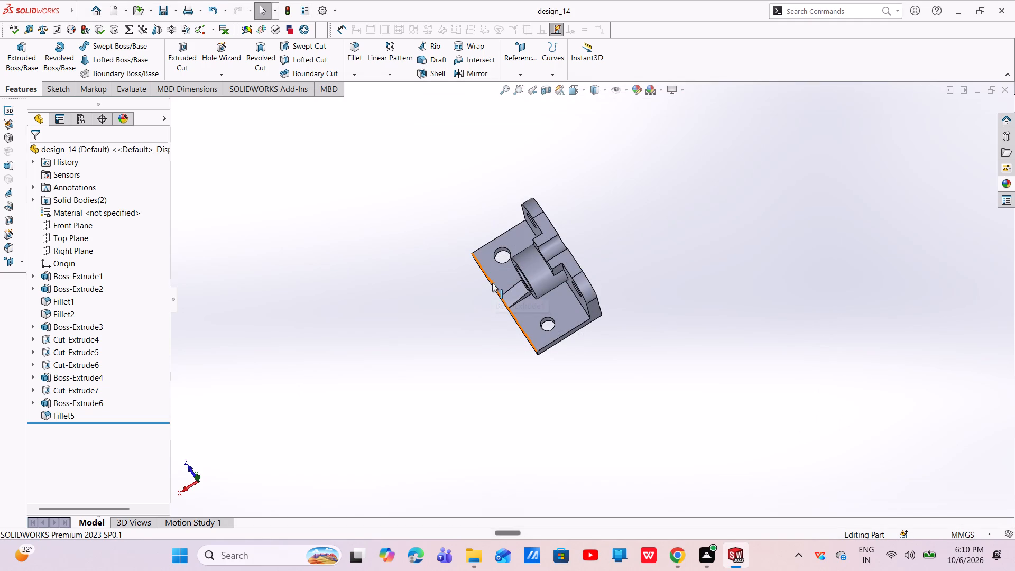
# Save a PDF copy of the part as design_14 in Adobe Portable Document Format in the same folder.
pyautogui.click(174, 12)
pyautogui.click(190, 40)
pyautogui.click(764, 293)
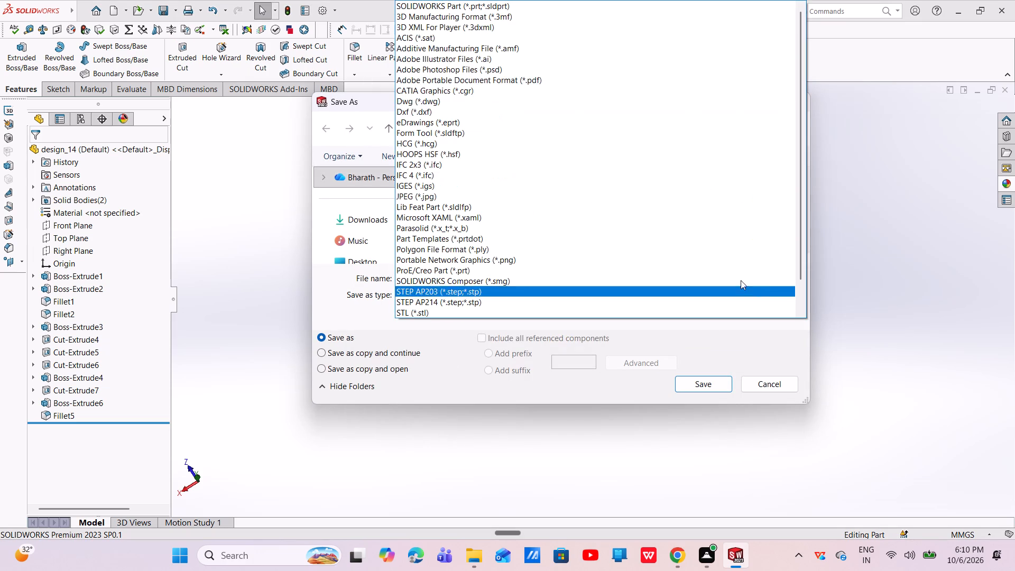
pyautogui.click(501, 82)
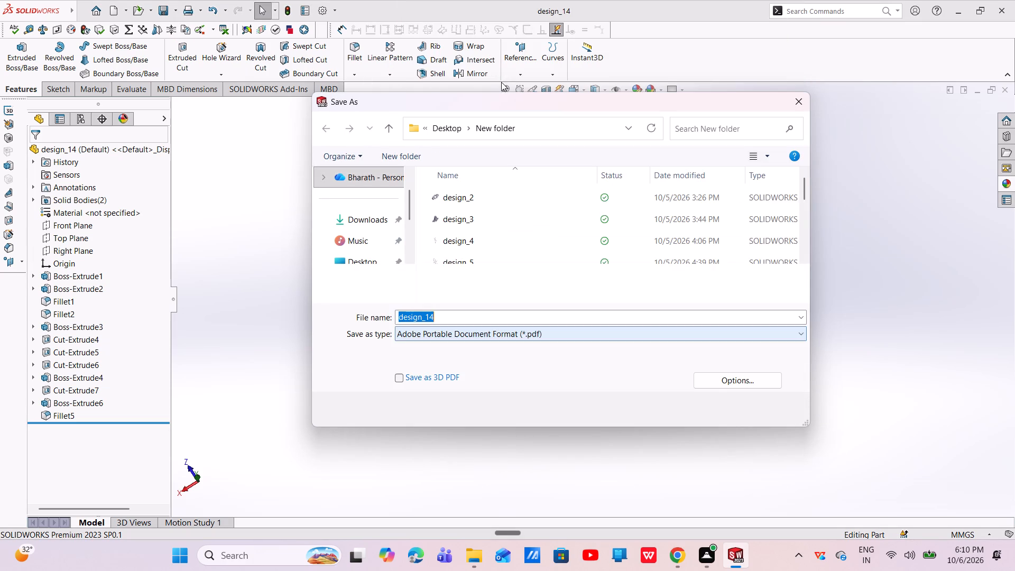
pyautogui.click(699, 412)
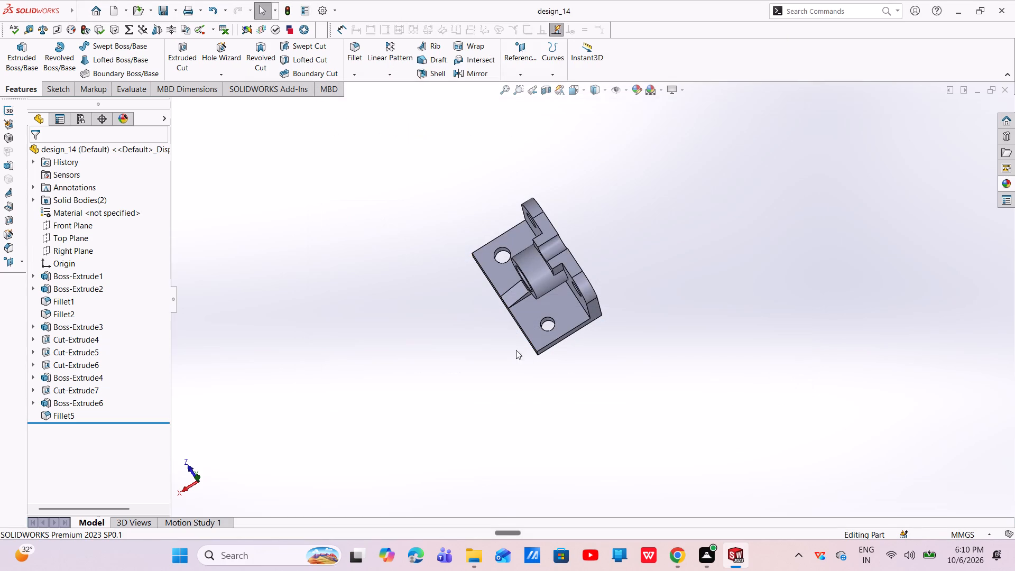